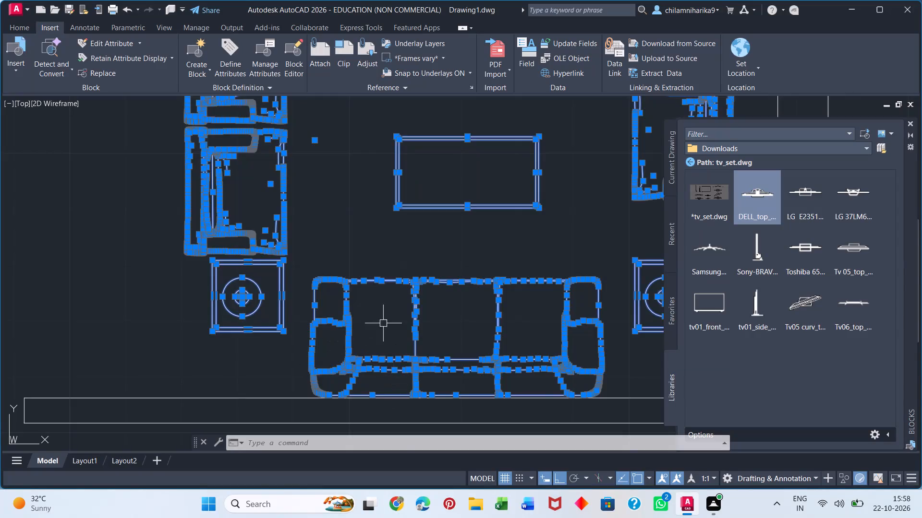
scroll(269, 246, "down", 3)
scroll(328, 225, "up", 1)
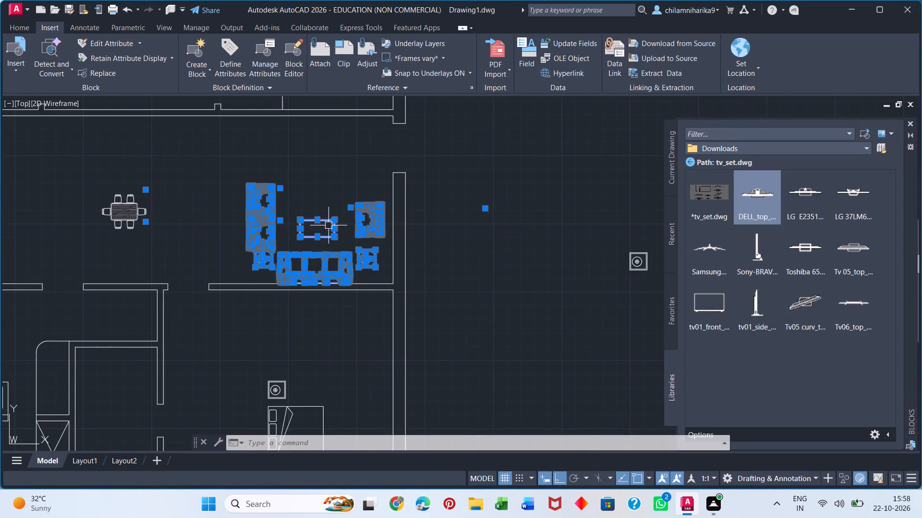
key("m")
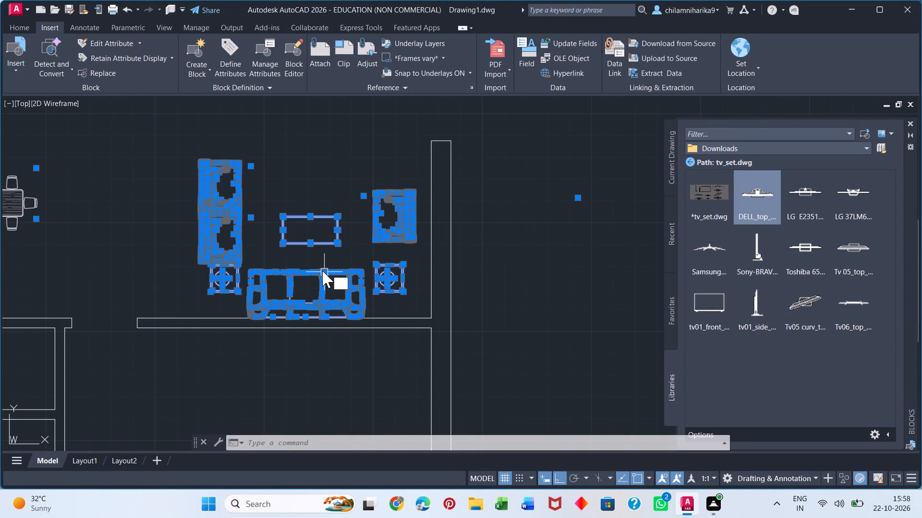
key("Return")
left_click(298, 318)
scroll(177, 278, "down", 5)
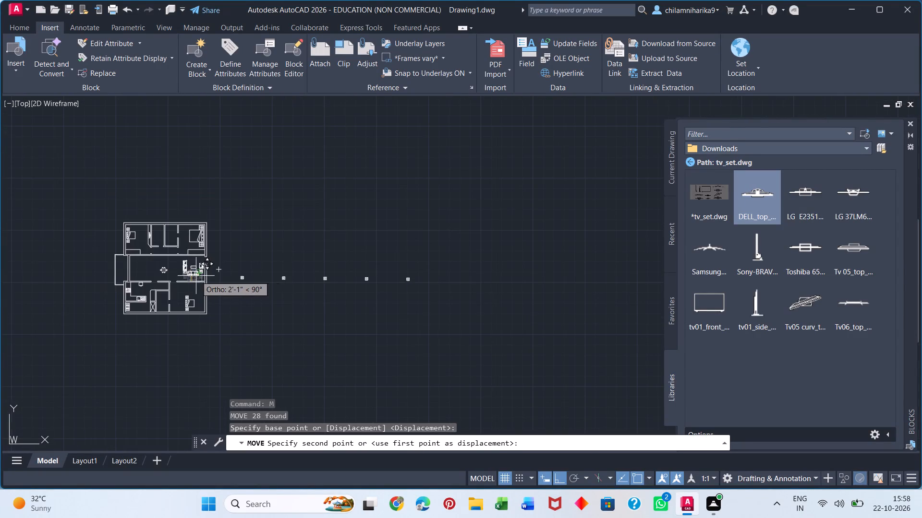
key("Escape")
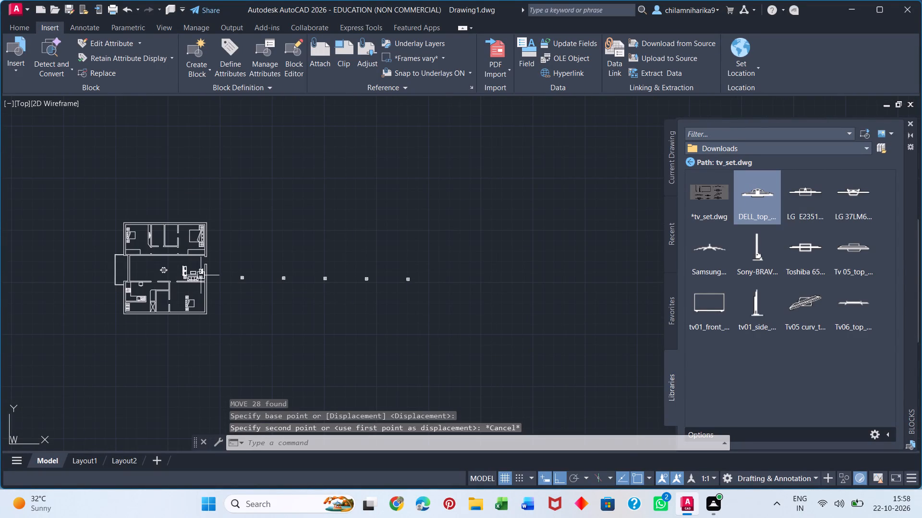
Copy the whole living-room seating group about 20'-10" straight left, to the far end of the room beyond the dining table.
scroll(160, 266, "up", 3)
scroll(246, 277, "up", 3)
left_click(219, 177)
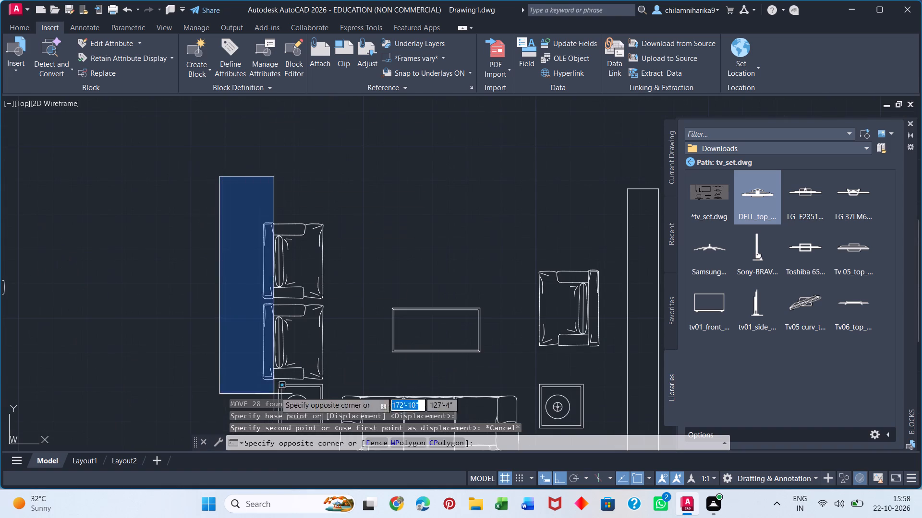
middle_click_drag(280, 366, 220, 174)
scroll(278, 361, "down", 1)
left_click(430, 247)
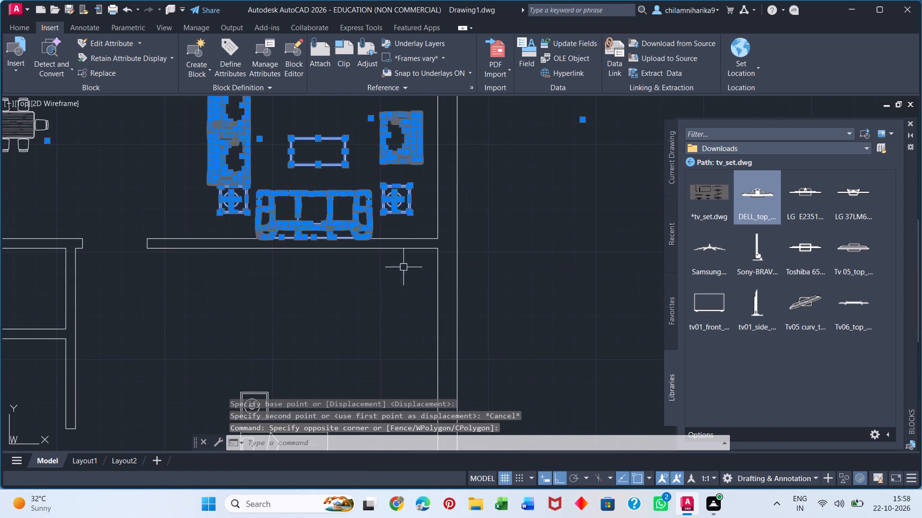
key("c")
key("o")
key("Return")
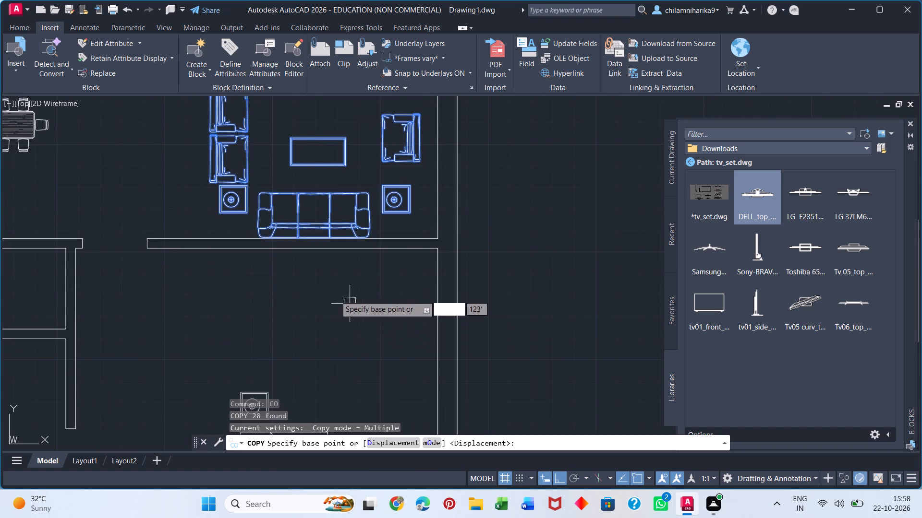
left_click(317, 236)
middle_click_drag(146, 242, 355, 339)
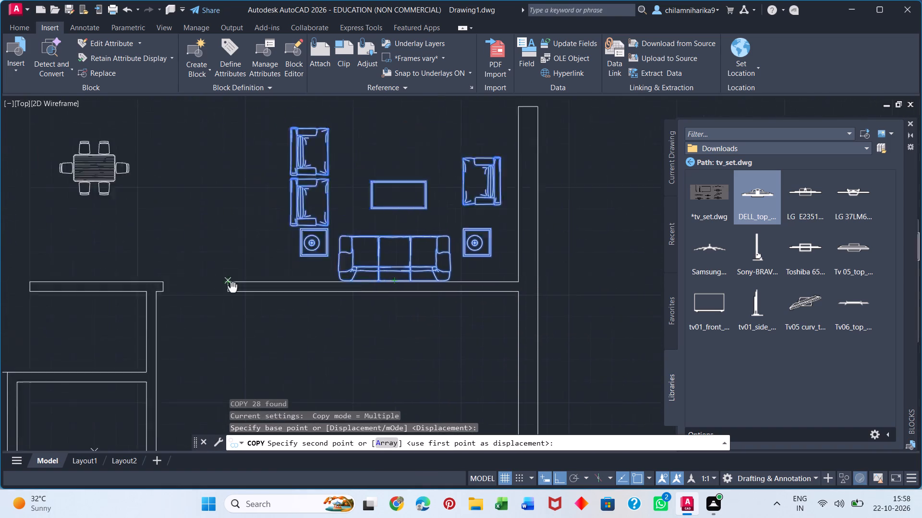
middle_click_drag(355, 339, 583, 394)
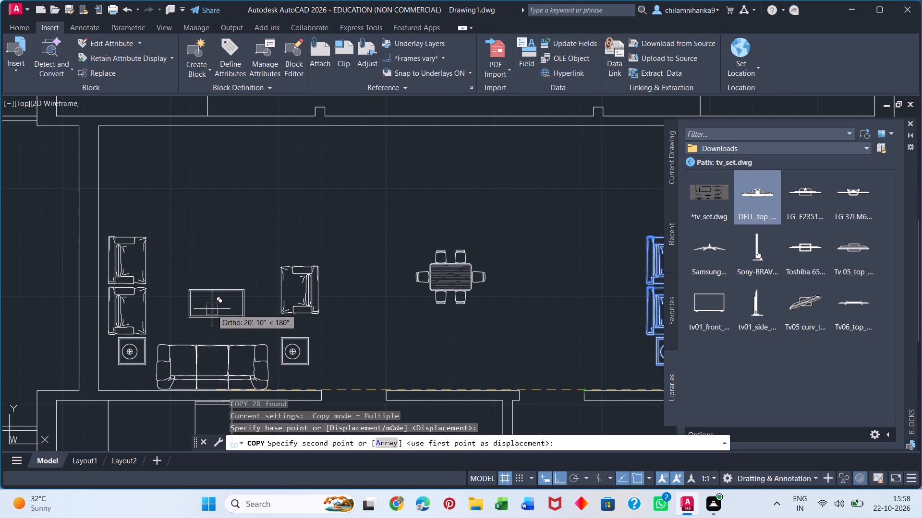
left_click(212, 309)
key("Escape")
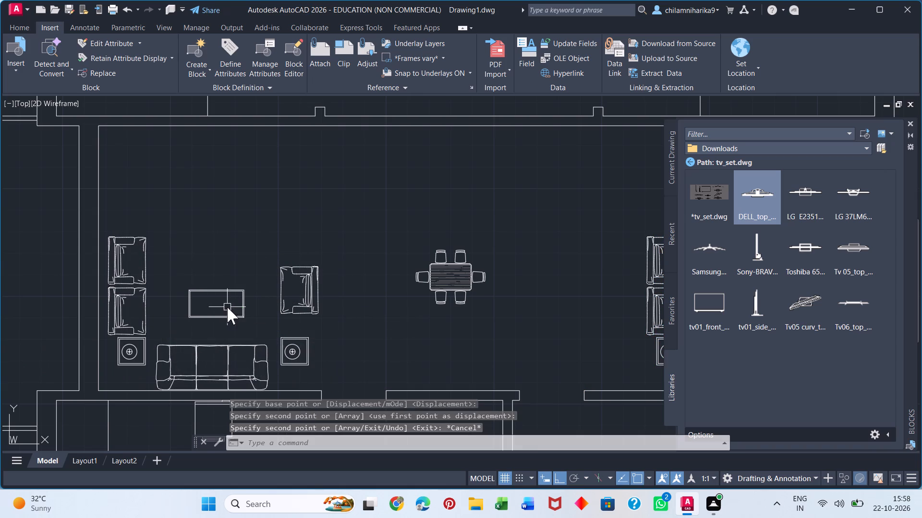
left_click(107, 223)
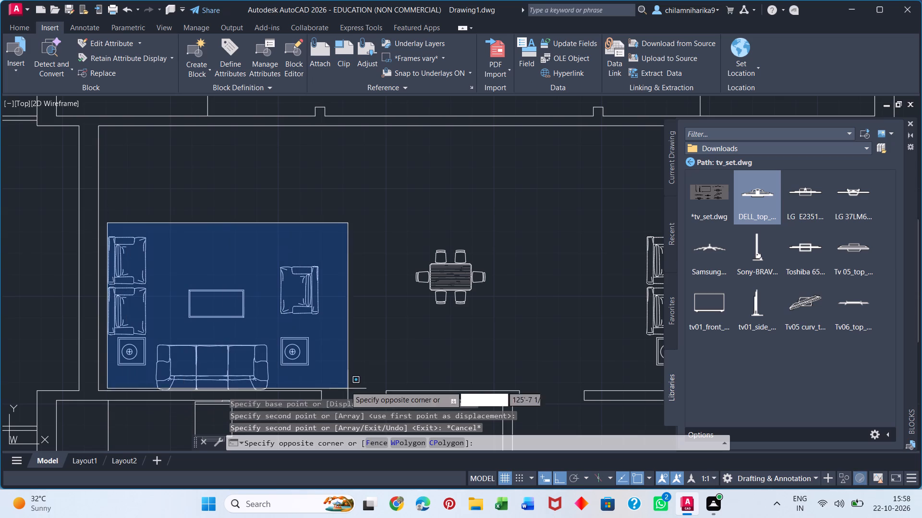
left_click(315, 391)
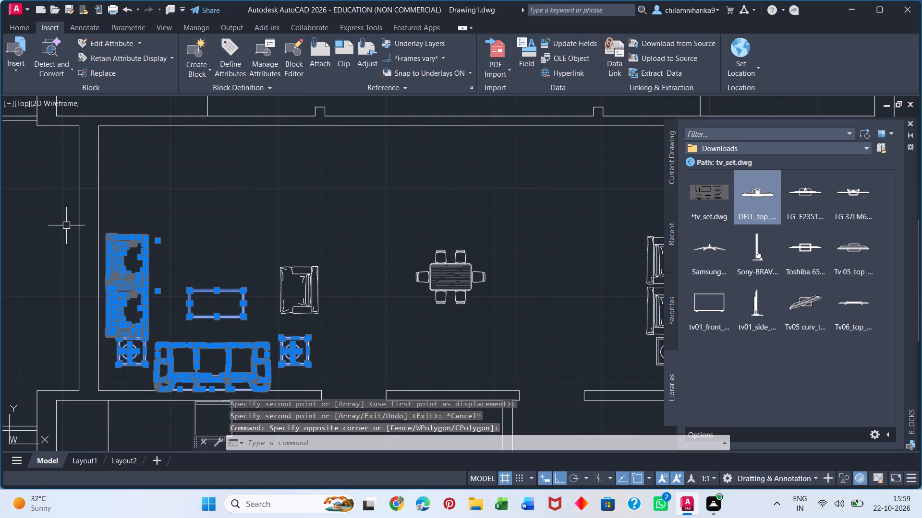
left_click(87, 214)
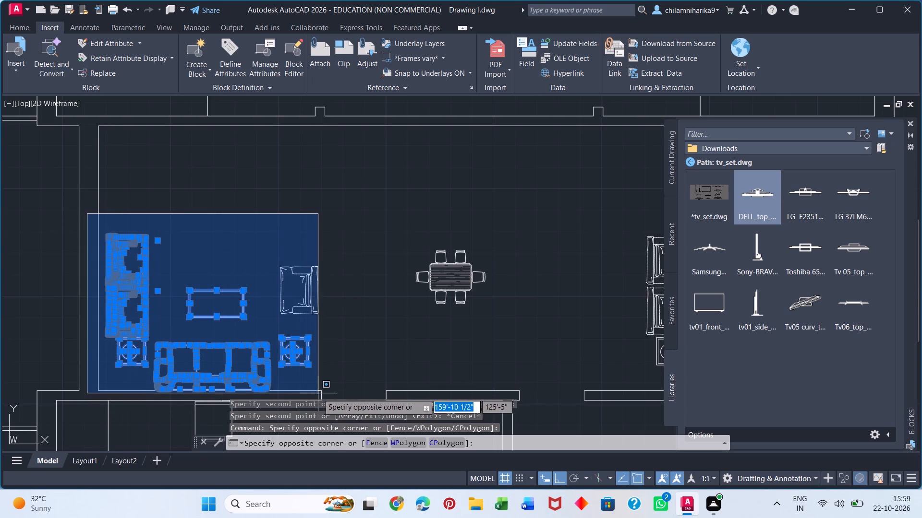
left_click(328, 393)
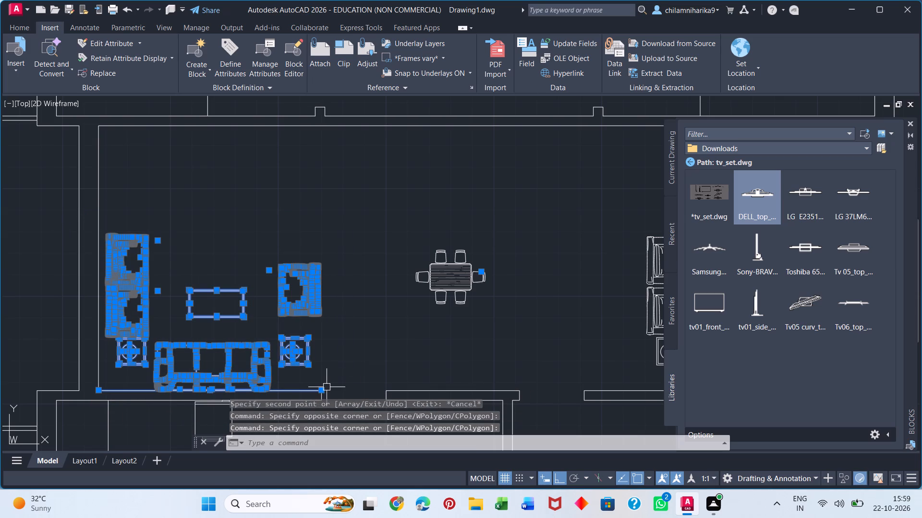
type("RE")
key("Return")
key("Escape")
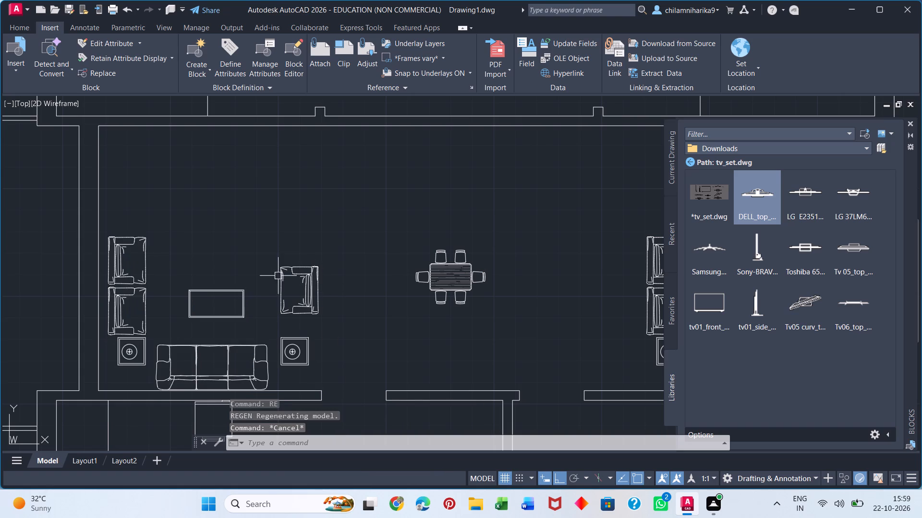
Erase the two stacked armchairs beside the left wall in the copied seating group.
left_click_drag(158, 243, 158, 251)
left_click(104, 325)
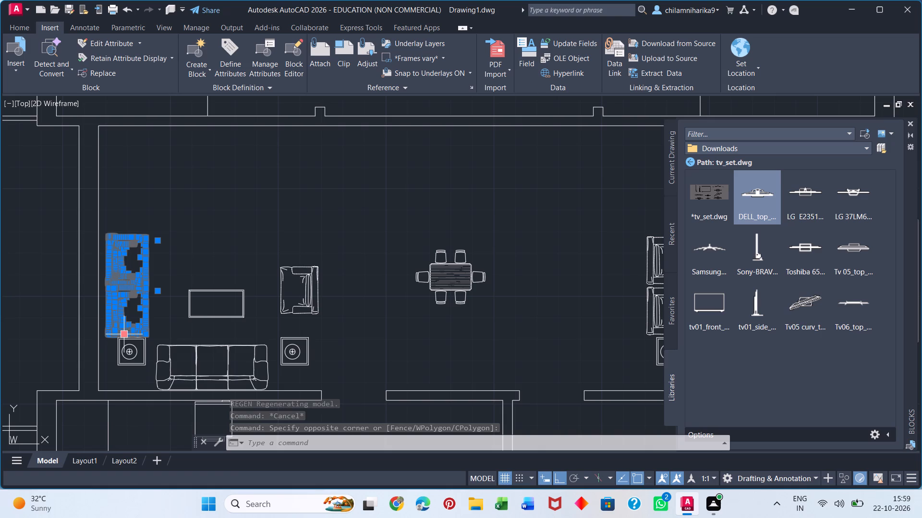
key("Delete")
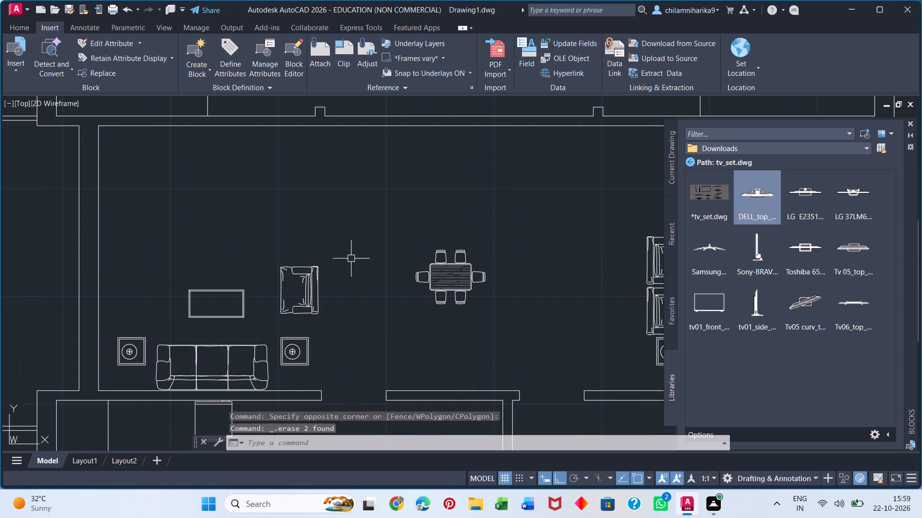
Move the copied group's remaining armchair about 6.5 feet straight left, to the other side of the coffee table.
left_click_drag(331, 246, 333, 255)
left_click(274, 324)
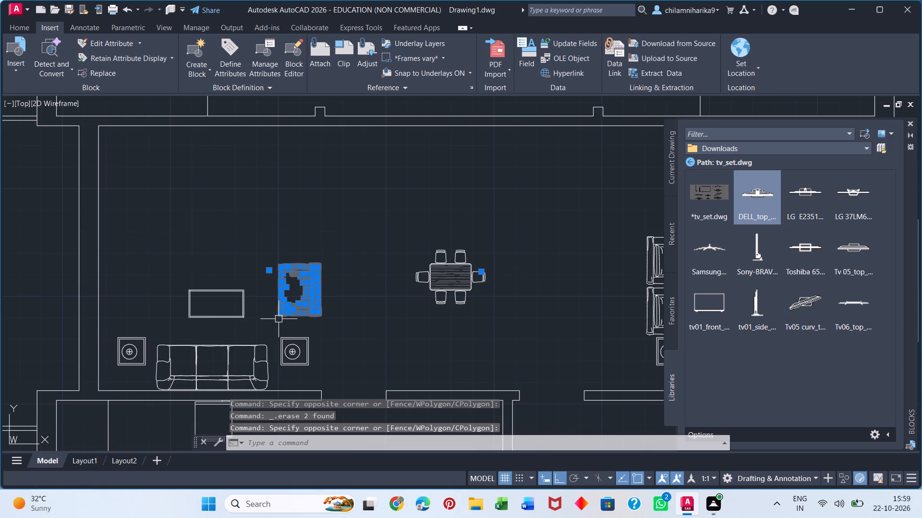
key("m")
key("Return")
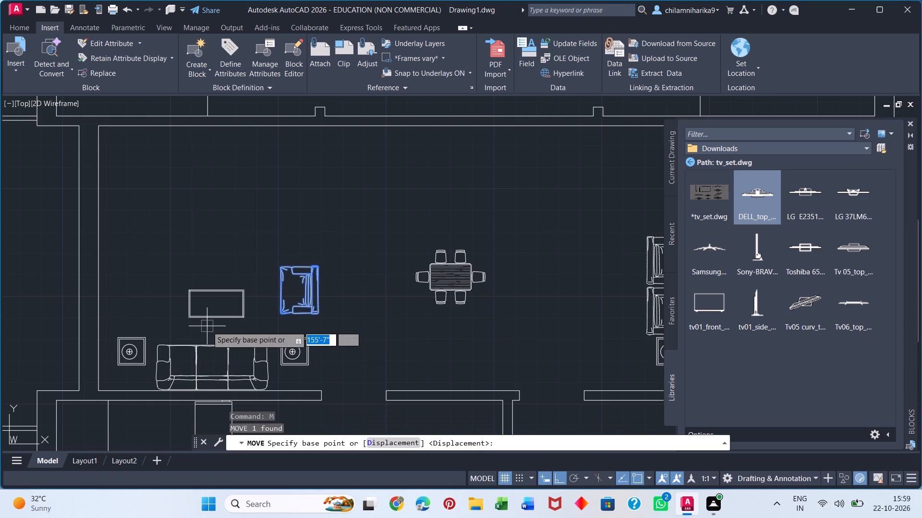
left_click(318, 316)
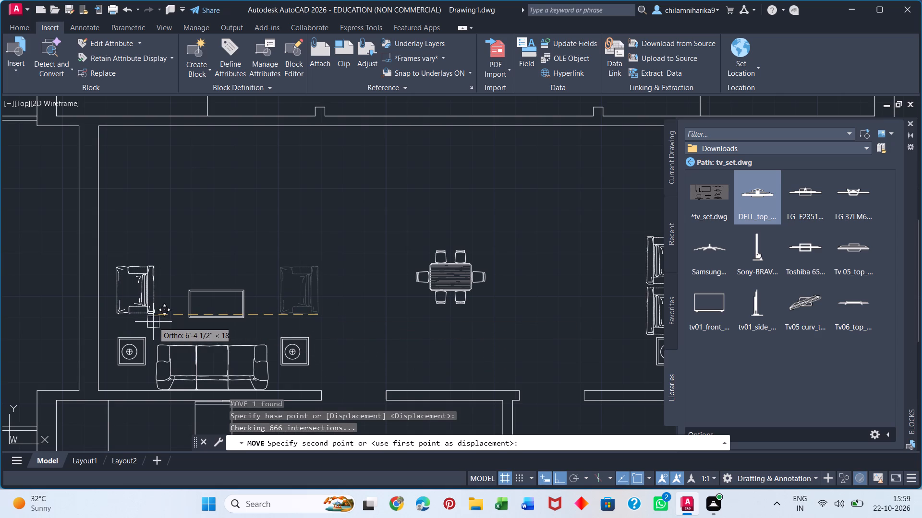
left_click(149, 320)
Rotate the moved armchair 180° about its lower right corner so it faces the coffee table.
left_click_drag(162, 251, 159, 256)
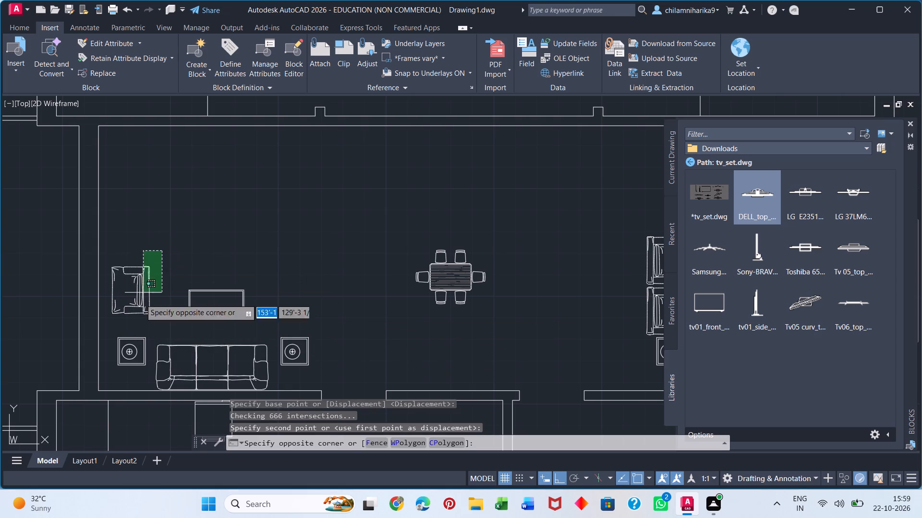
left_click(115, 324)
key("r")
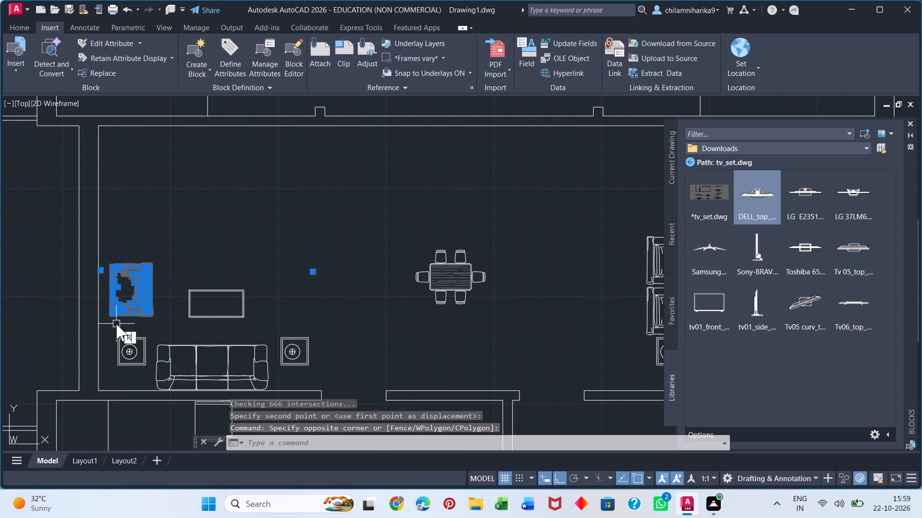
key("o")
key("Return")
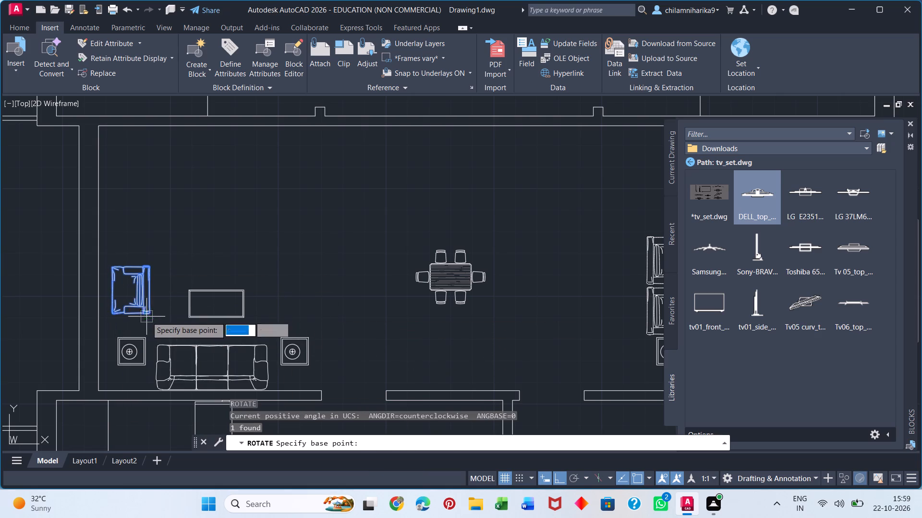
left_click_drag(150, 318, 148, 314)
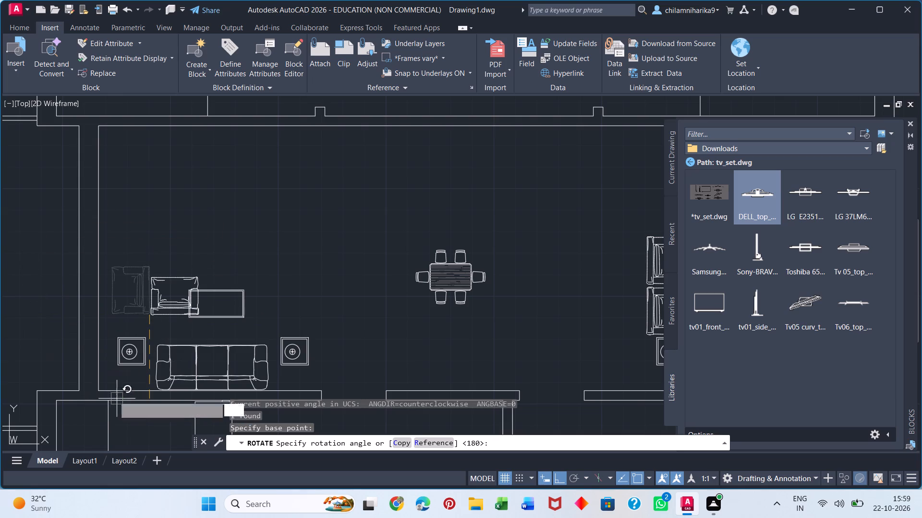
left_click(44, 363)
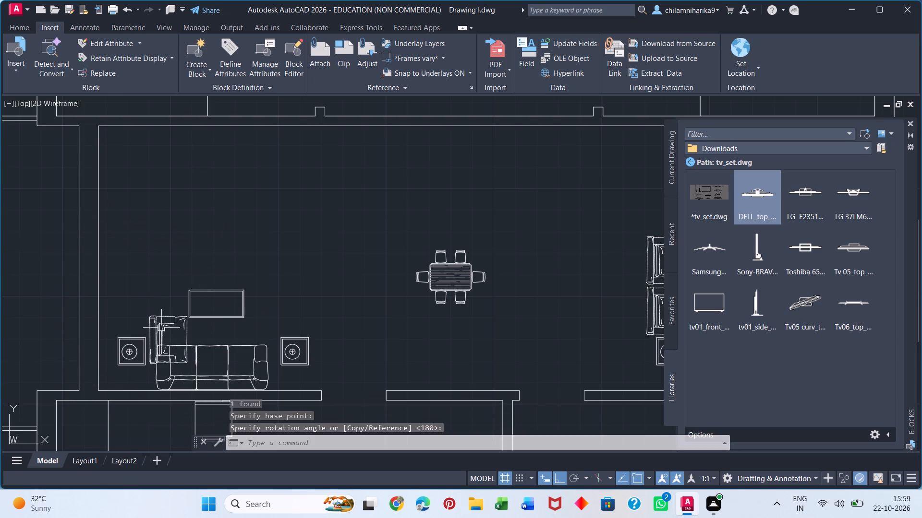
Move the rotated armchair up and left against the left living-room wall, above the side table.
left_click(164, 321)
key("m")
key("Return")
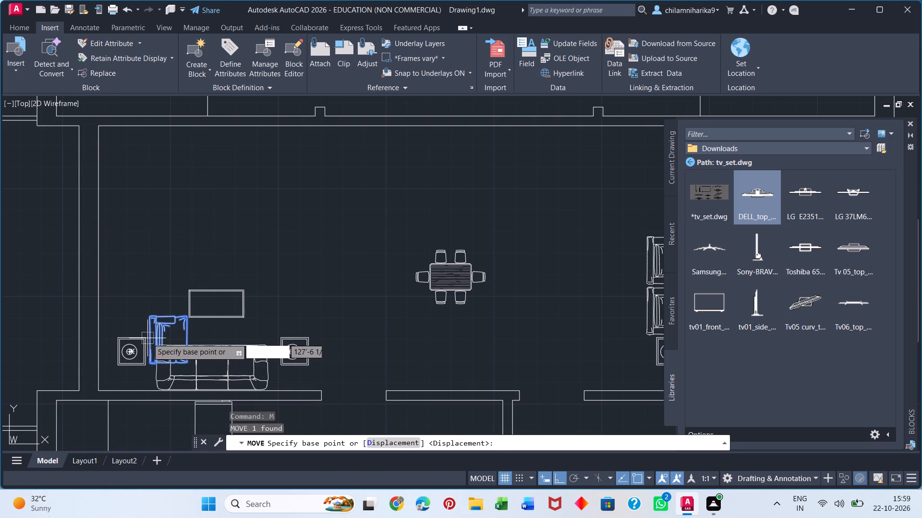
left_click(146, 337)
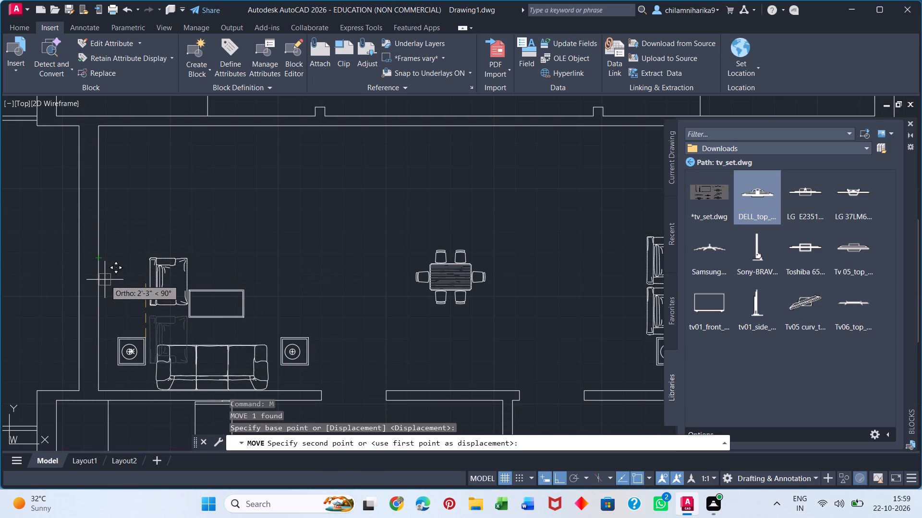
left_click(104, 285)
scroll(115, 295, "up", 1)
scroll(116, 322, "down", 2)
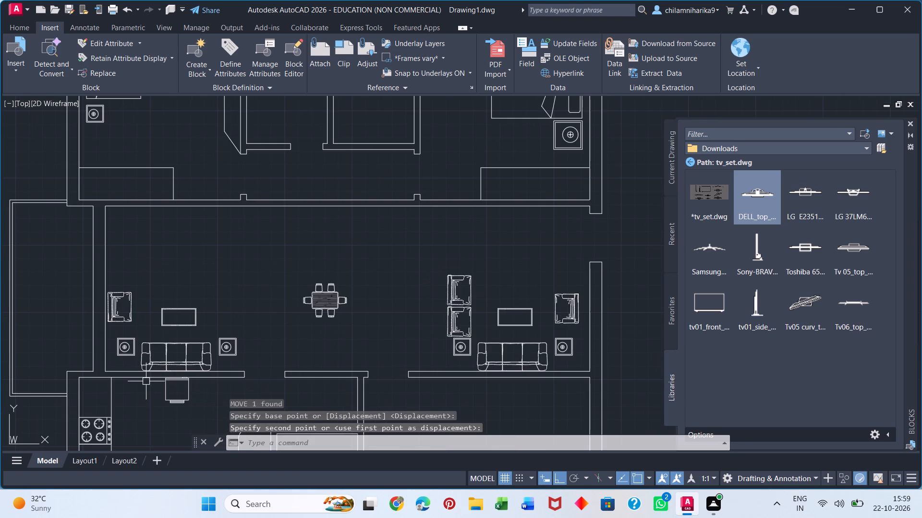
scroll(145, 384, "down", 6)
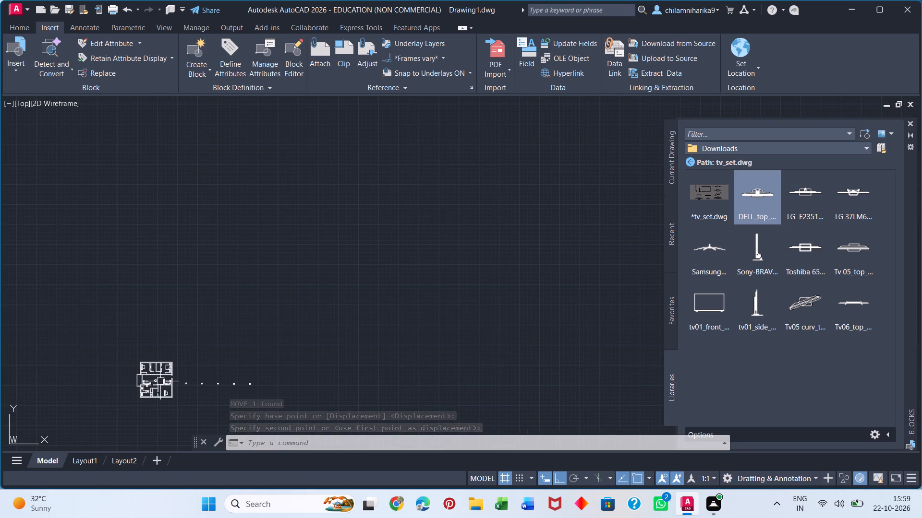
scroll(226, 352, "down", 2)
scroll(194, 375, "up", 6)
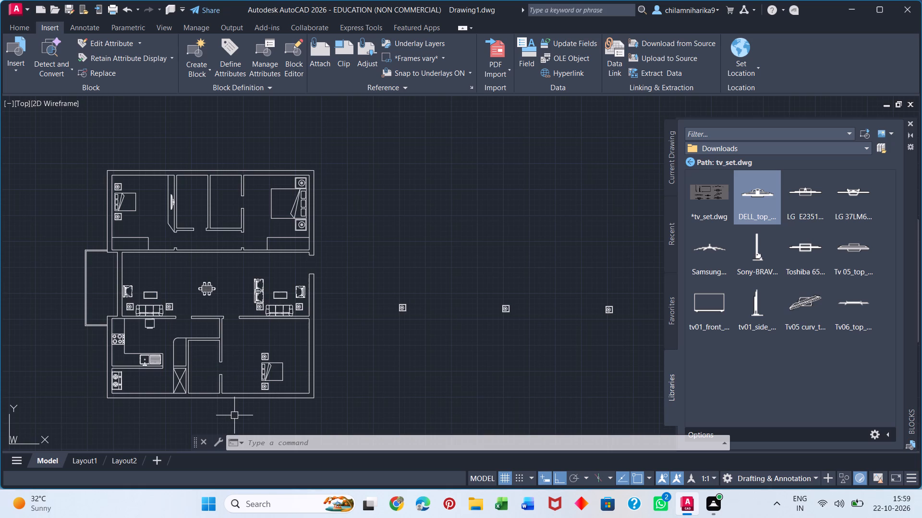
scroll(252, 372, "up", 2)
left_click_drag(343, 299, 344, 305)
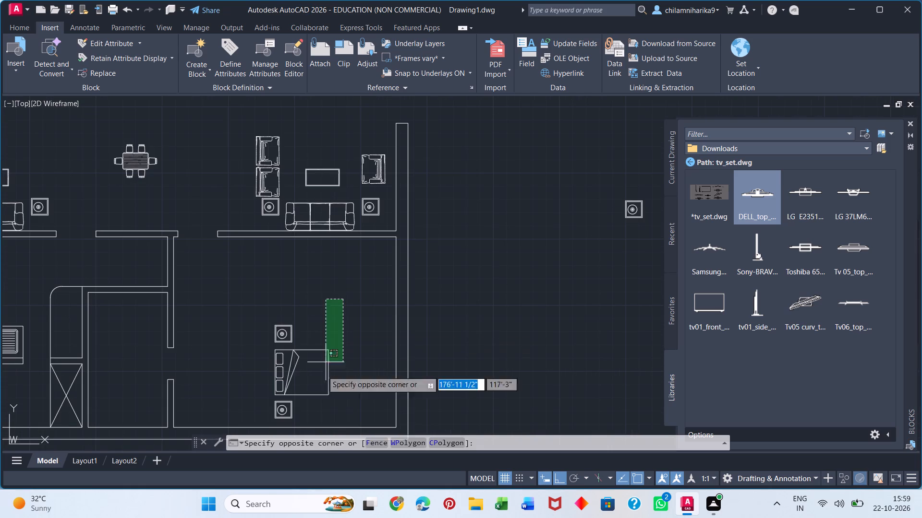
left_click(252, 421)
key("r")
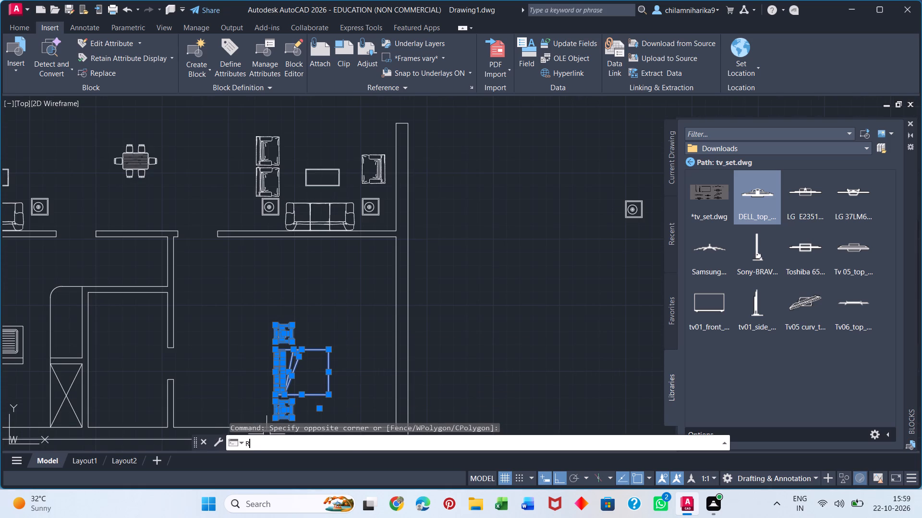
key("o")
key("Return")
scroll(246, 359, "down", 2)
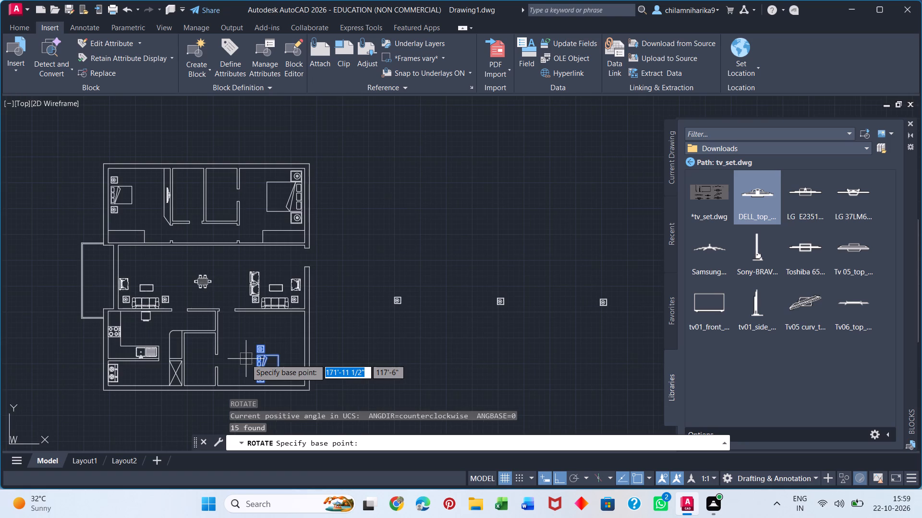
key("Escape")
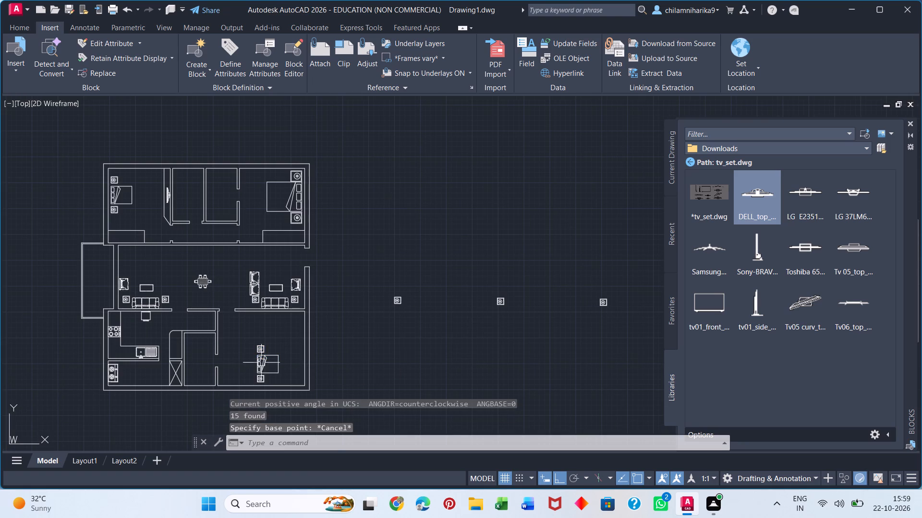
Erase the bed and both nightstands in the lower-right bedroom.
left_click(297, 337)
left_click(238, 382)
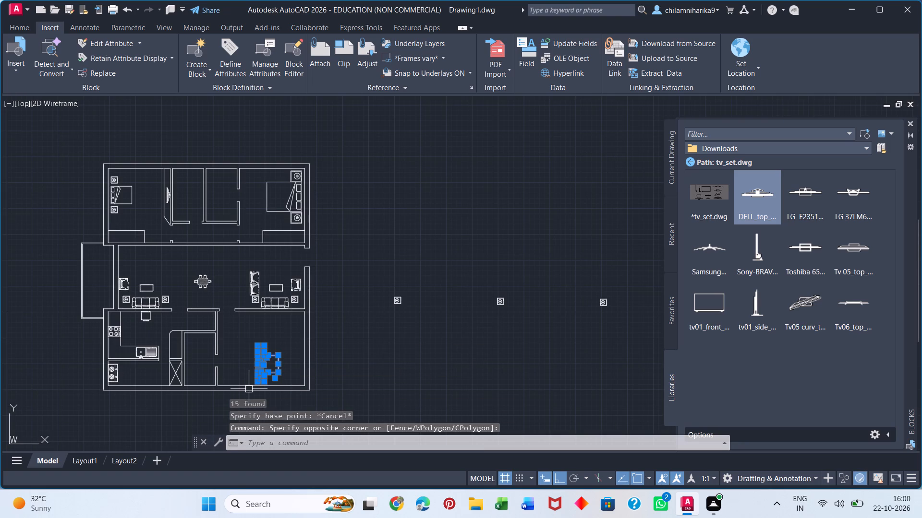
key("Delete")
Copy the upper-right bedroom's double bed with both nightstands to the empty area outside the plan, right of the lower-right bedroom.
scroll(284, 176, "up", 1)
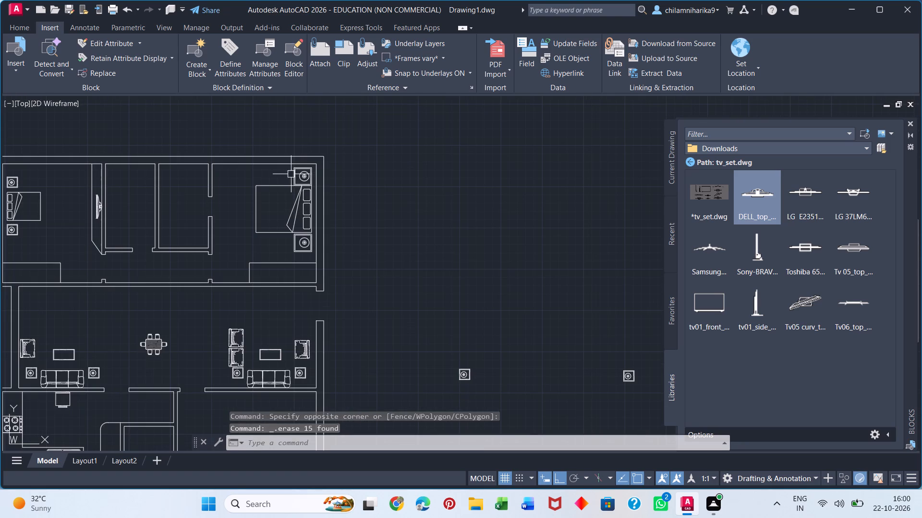
scroll(291, 174, "up", 3)
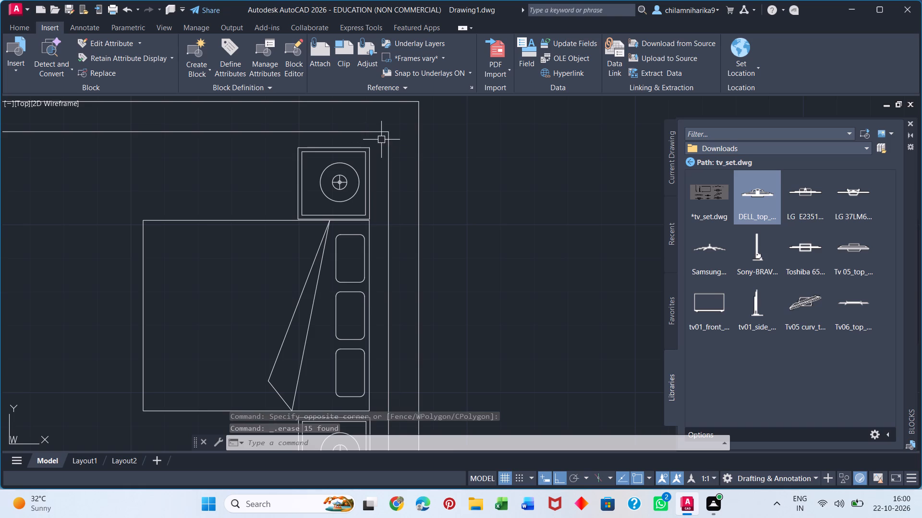
left_click(381, 140)
middle_click_drag(189, 289, 200, 104)
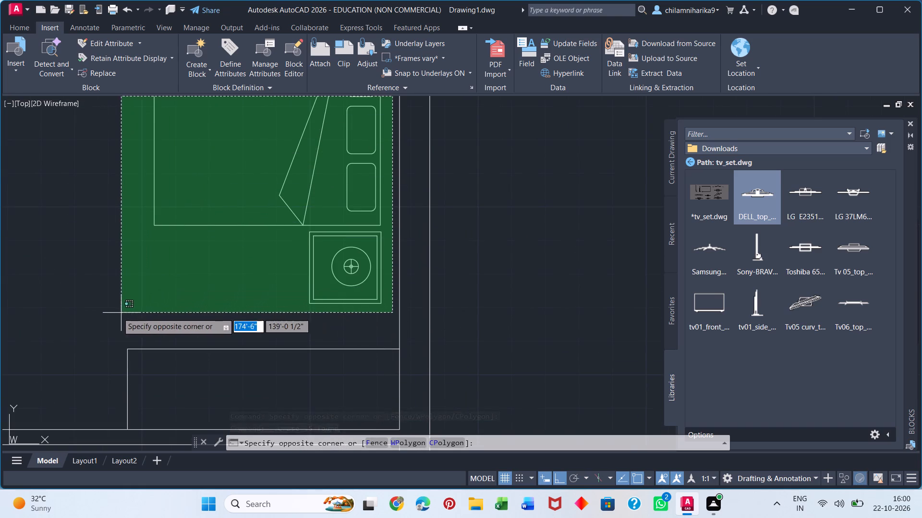
left_click(105, 312)
scroll(148, 291, "down", 4)
scroll(181, 213, "up", 2)
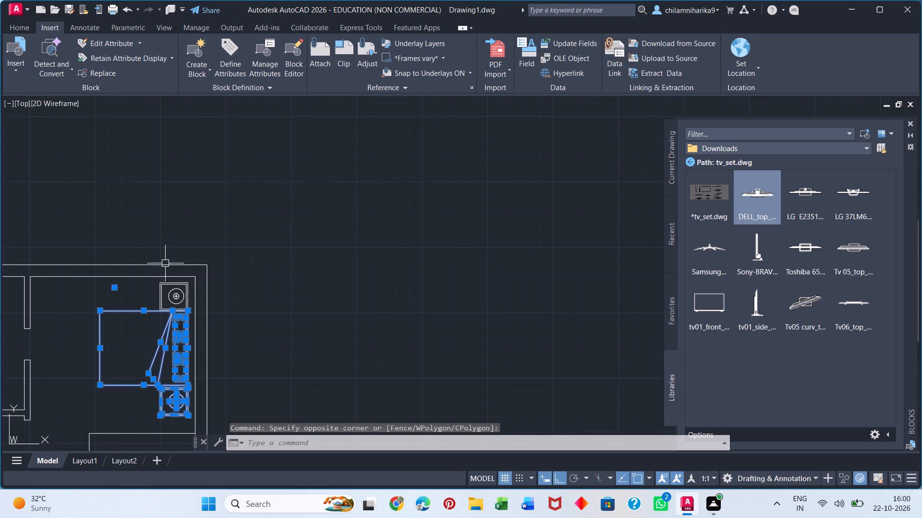
scroll(168, 303, "up", 3)
left_click(262, 216)
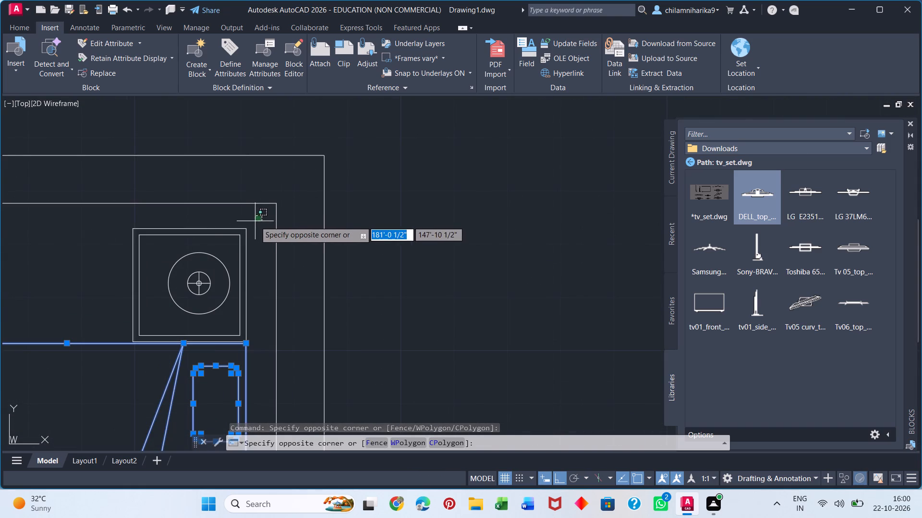
left_click(103, 367, "shift")
scroll(124, 331, "down", 2)
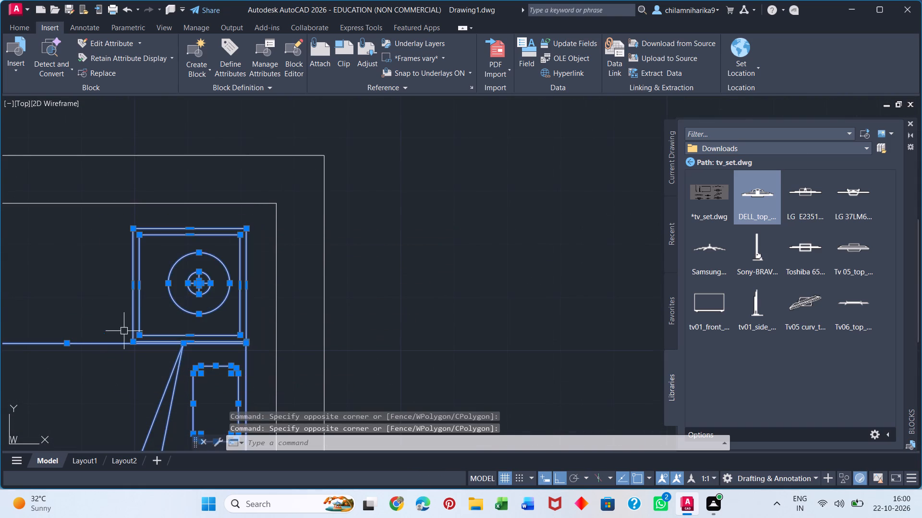
scroll(124, 331, "down", 2)
middle_click_drag(128, 340, 203, 253)
scroll(203, 253, "up", 1)
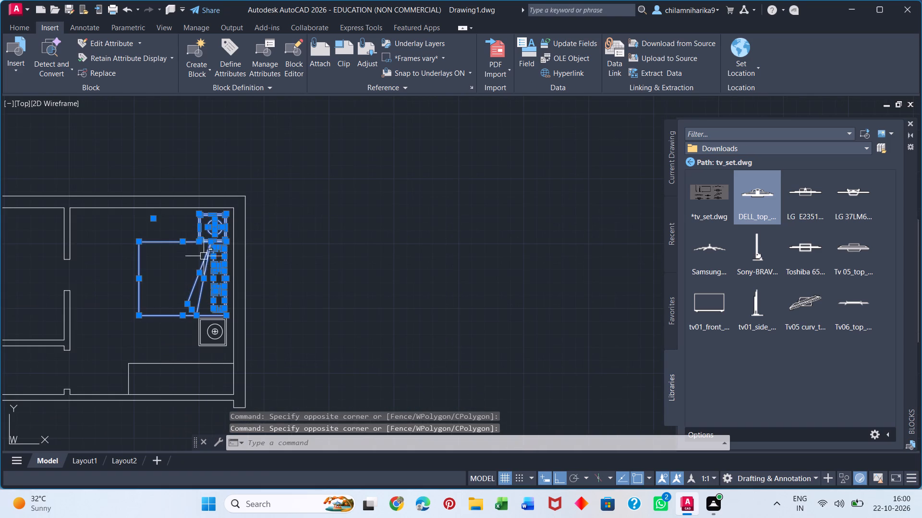
scroll(223, 334, "up", 3, "shift")
left_click(261, 227, "shift")
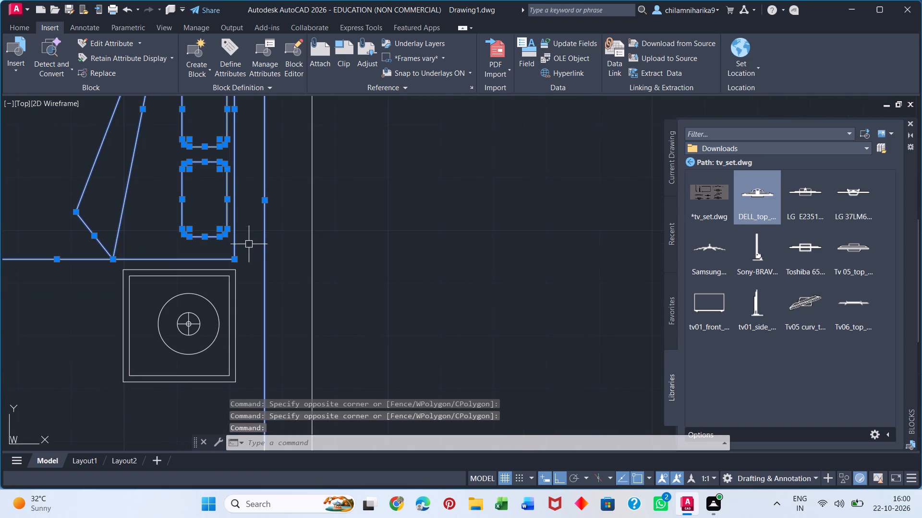
left_click_drag(253, 230, 79, 334, "shift")
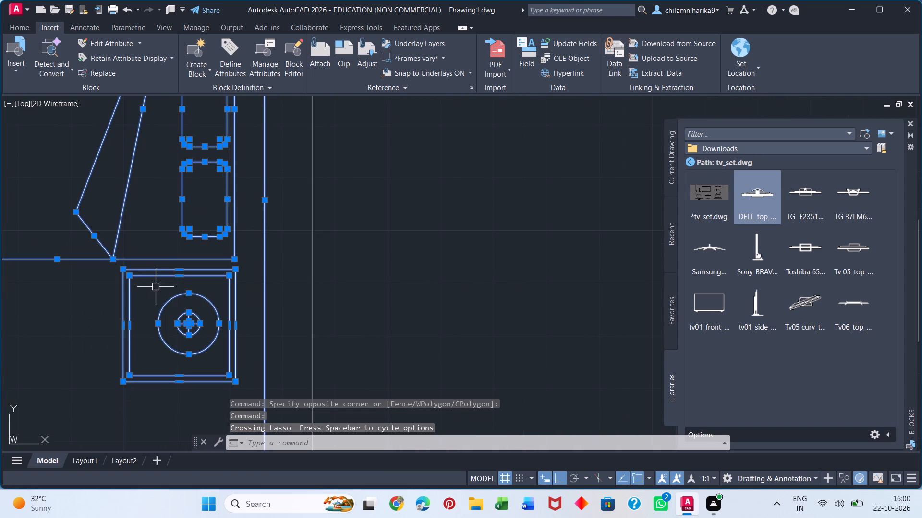
left_click(265, 274, "shift")
scroll(190, 298, "down", 3)
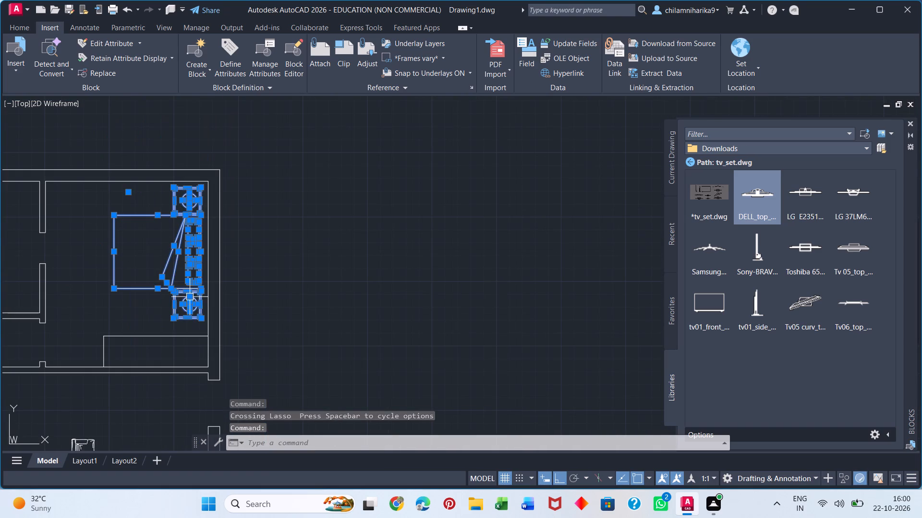
key("c")
key("o")
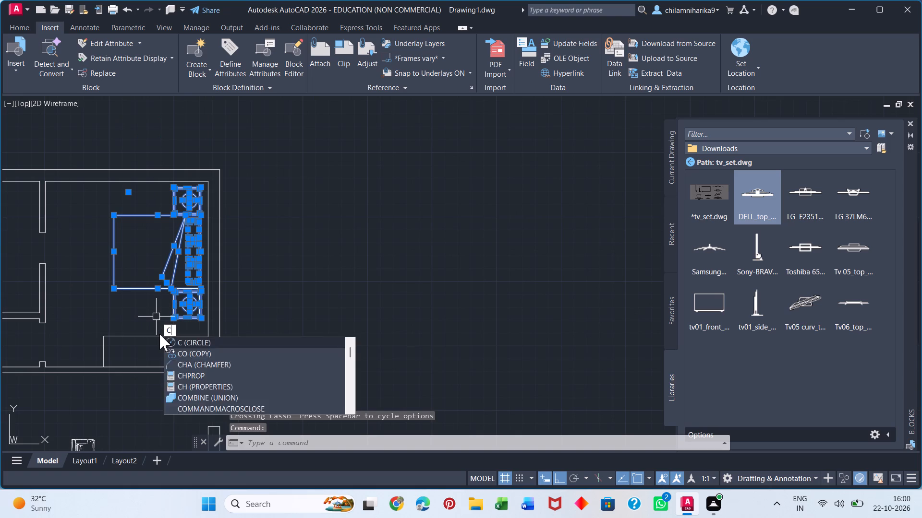
key("Return")
left_click(196, 318)
scroll(191, 316, "down", 4)
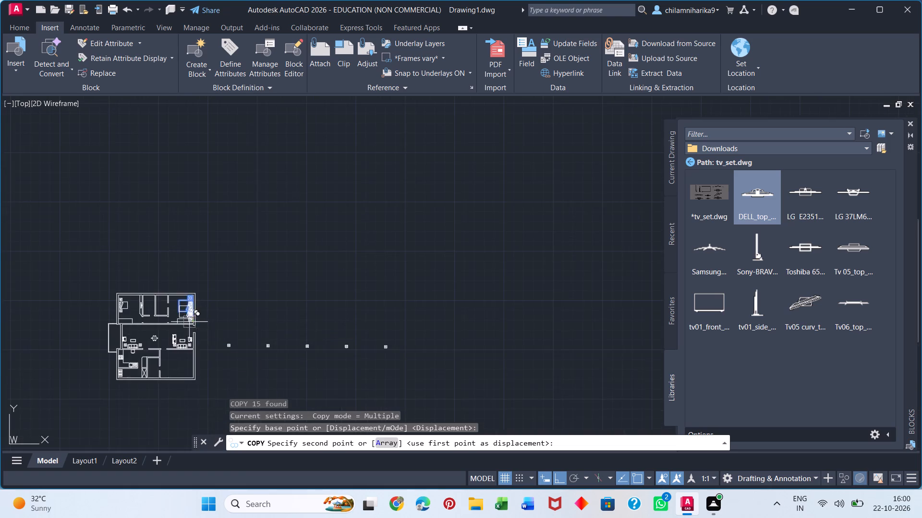
scroll(164, 377, "down", 1)
scroll(162, 377, "up", 3)
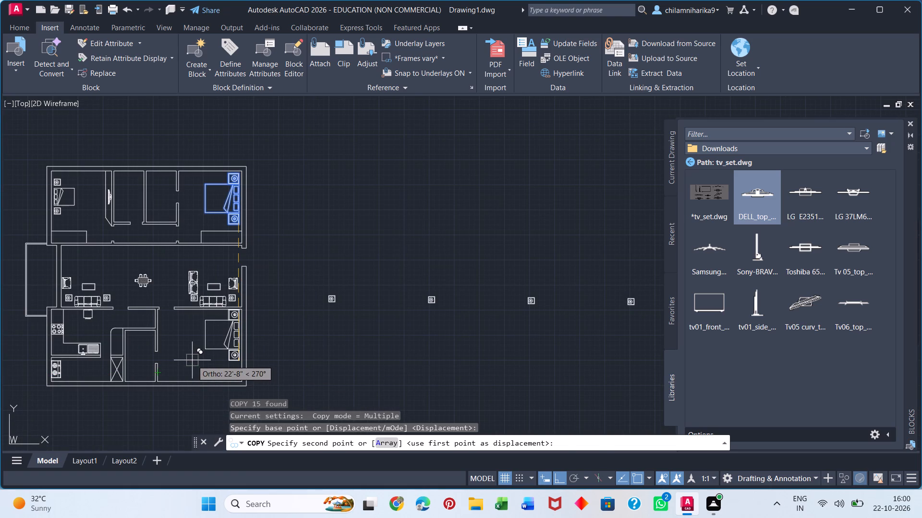
key("F8")
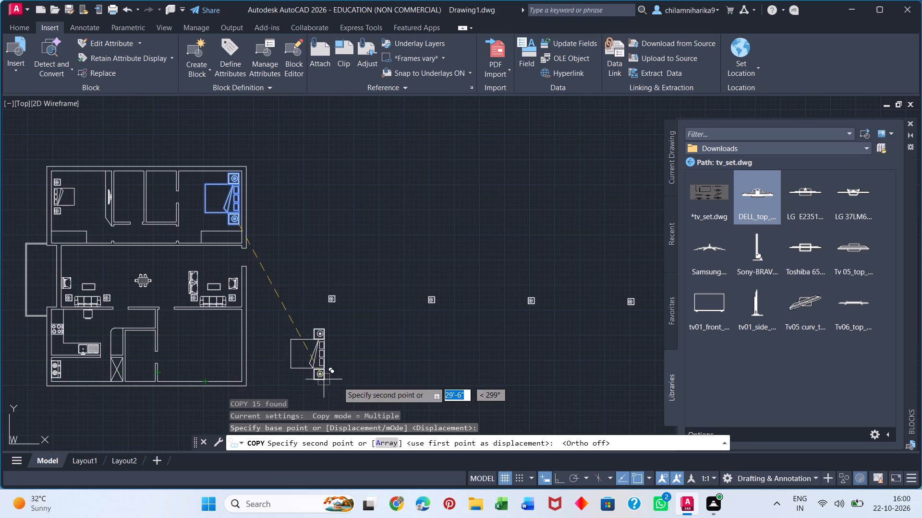
left_click(343, 386)
key("Escape")
Rotate the copied bed group 90° clockwise about its lower right corner so the pillows point toward the bottom of the plan.
left_click_drag(369, 319, 369, 332)
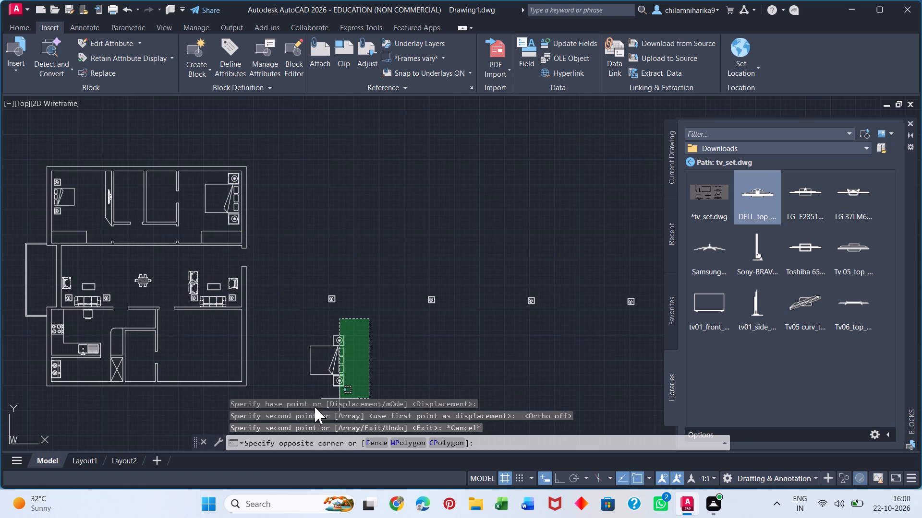
left_click(284, 389)
key("r")
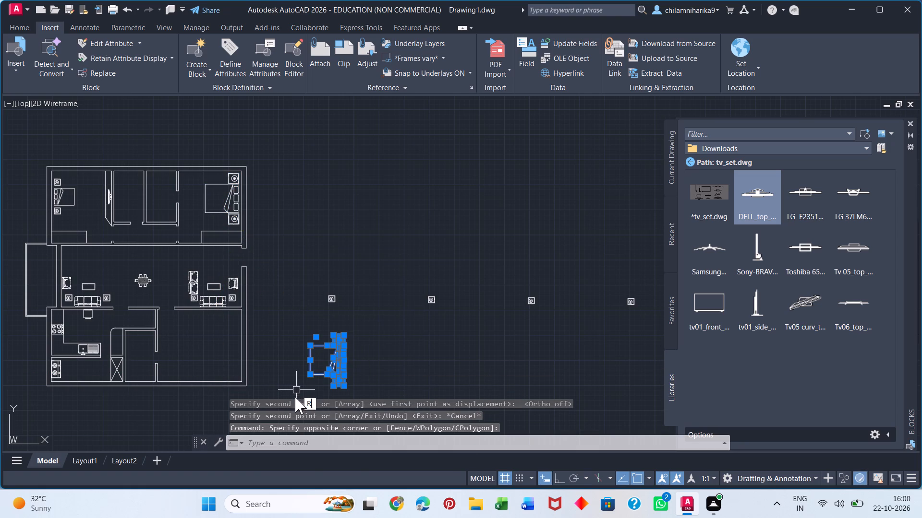
key("o")
key("Return")
scroll(343, 389, "up", 4)
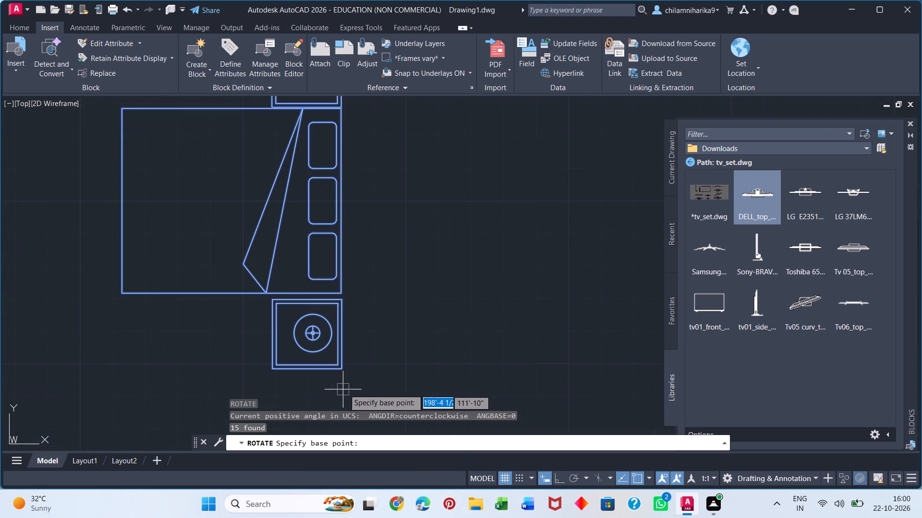
left_click(341, 371)
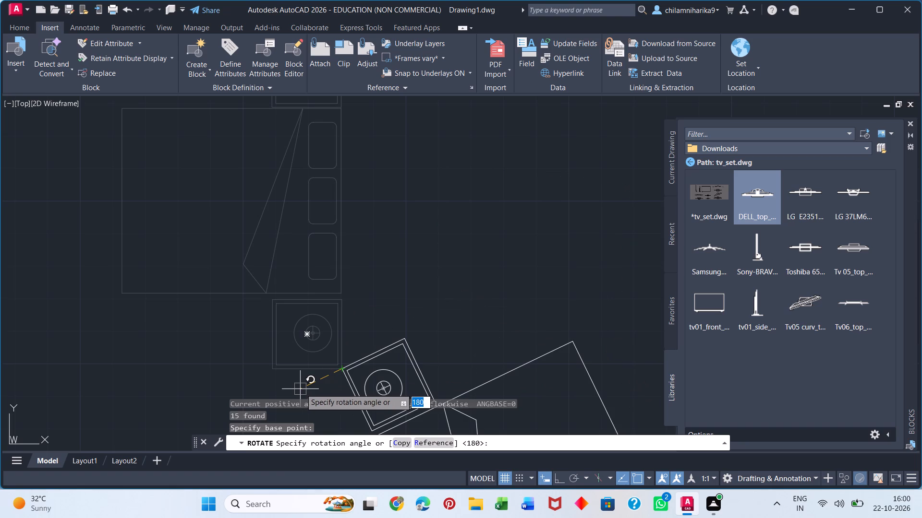
key("F8")
scroll(302, 326, "down", 4)
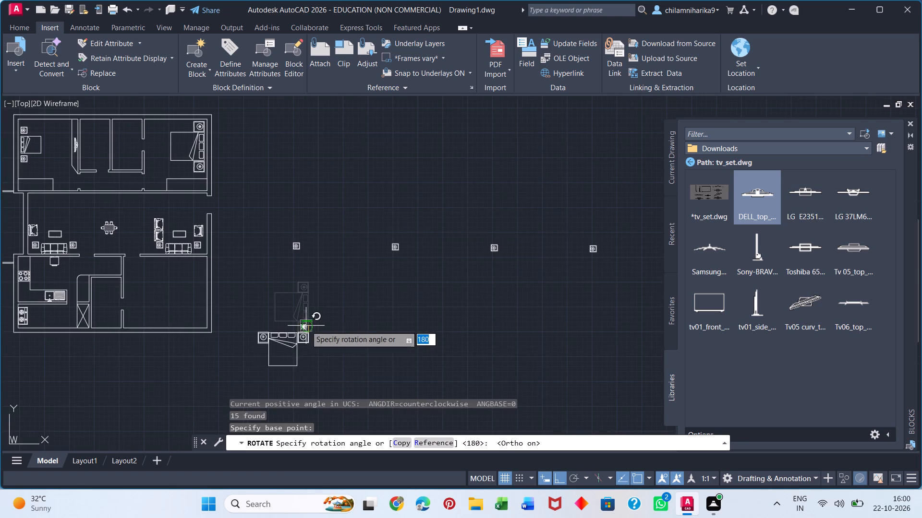
left_click(325, 381)
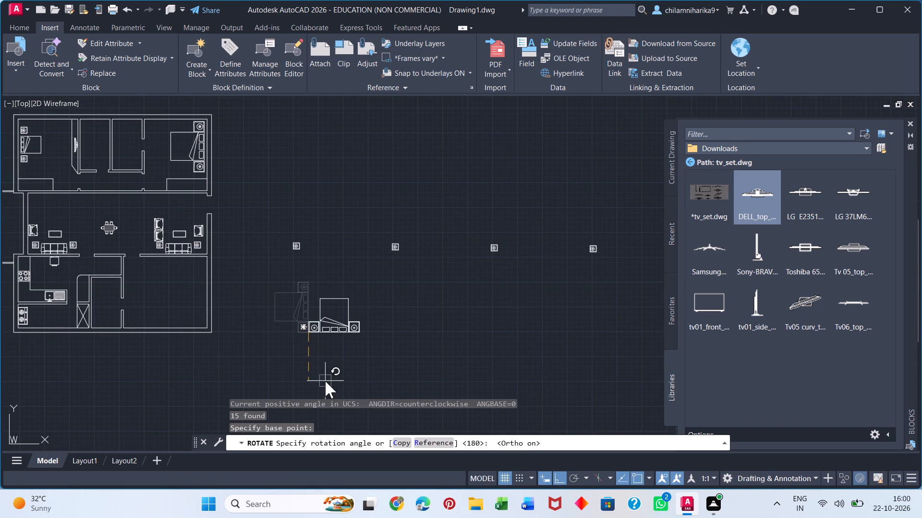
Move the rotated bed group by its lower left corner into the lower-right bedroom, with the headboard side against the bottom wall.
left_click(375, 286)
left_click(273, 363)
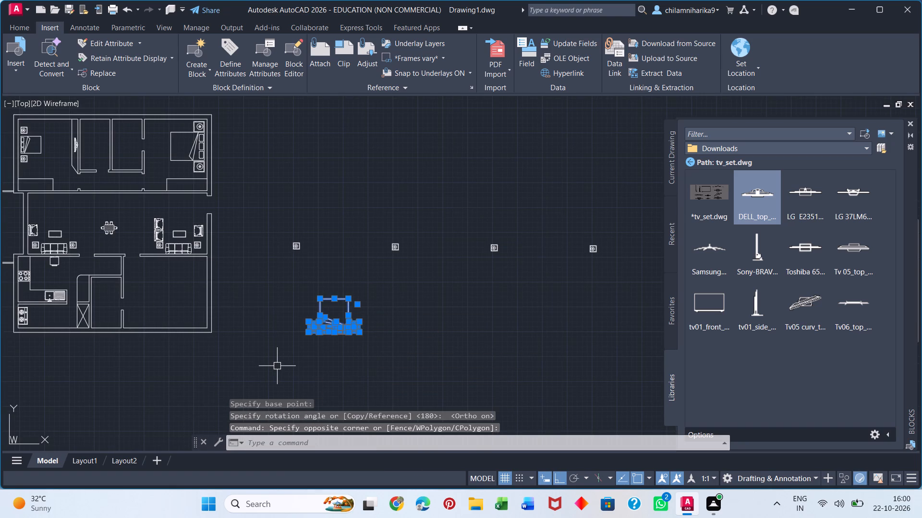
key("m")
key("Return")
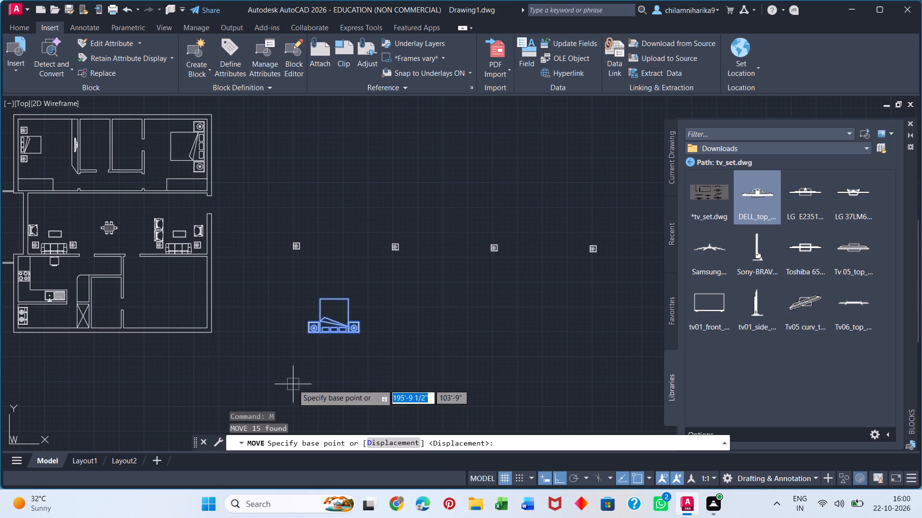
left_click(310, 335)
scroll(149, 316, "up", 2)
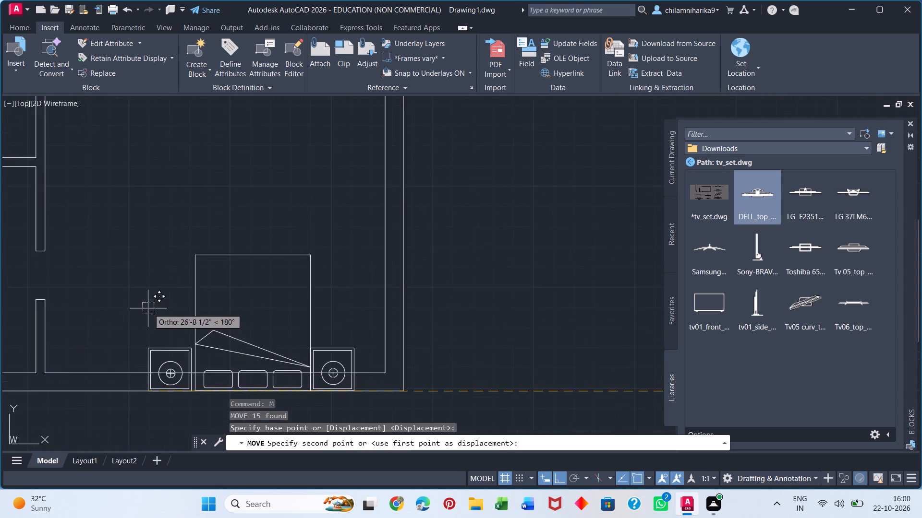
scroll(147, 308, "up", 2)
key("F8")
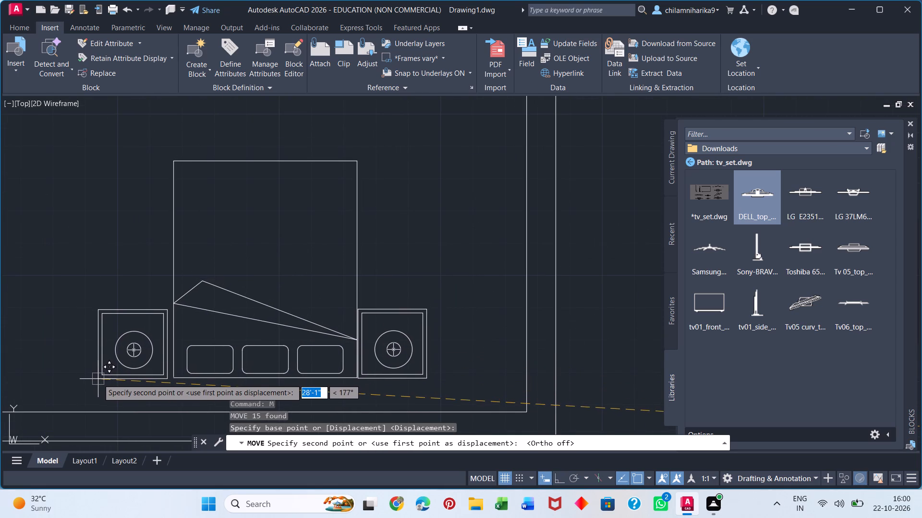
middle_click_drag(84, 391, 249, 379)
scroll(243, 379, "down", 1)
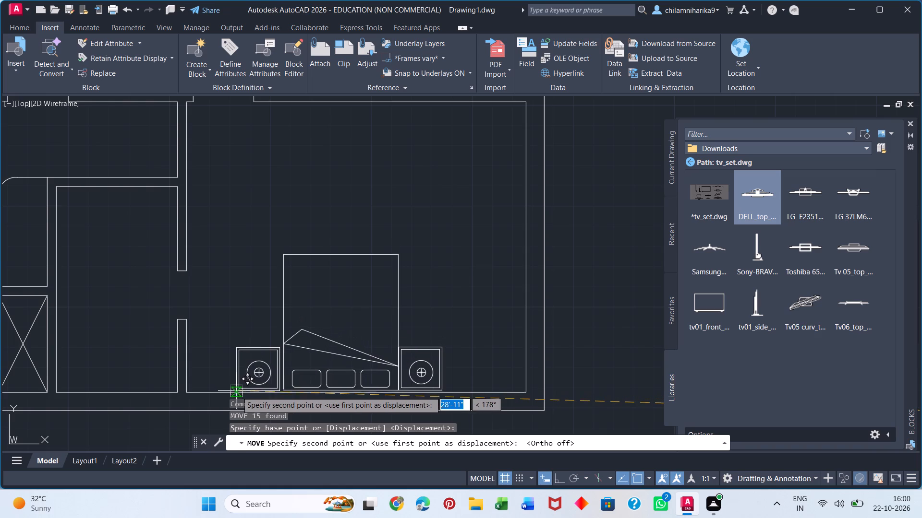
left_click(238, 389)
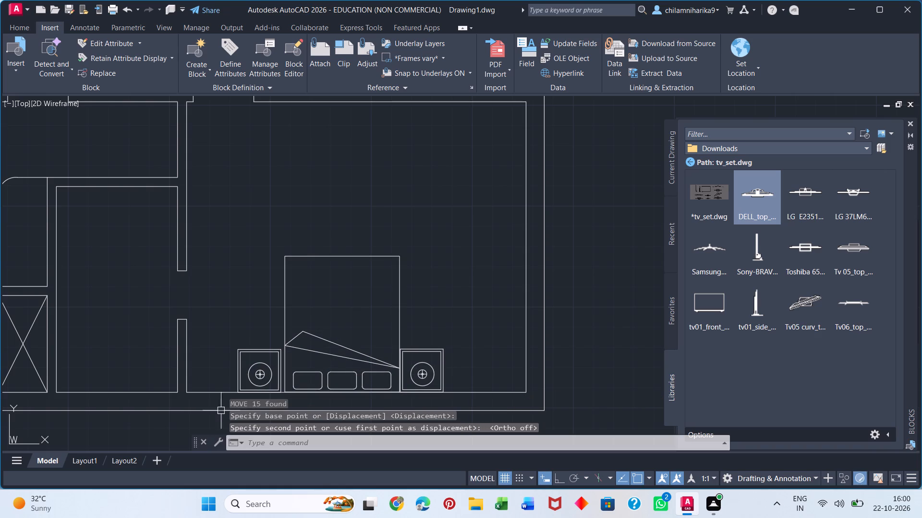
Move the bed and nightstands slightly up to leave a small gap from the lower-right bedroom's bottom wall.
scroll(250, 400, "up", 3)
middle_click_drag(239, 334, 252, 274)
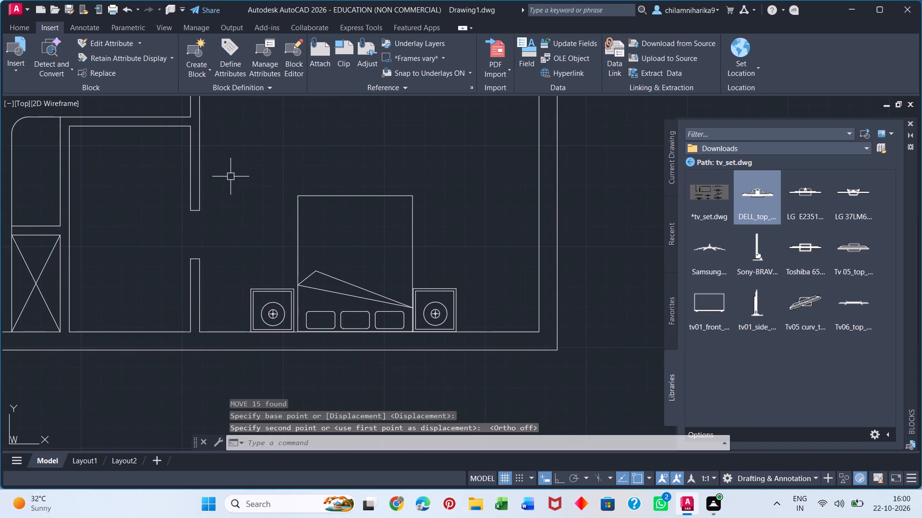
left_click(230, 175)
left_click(474, 339)
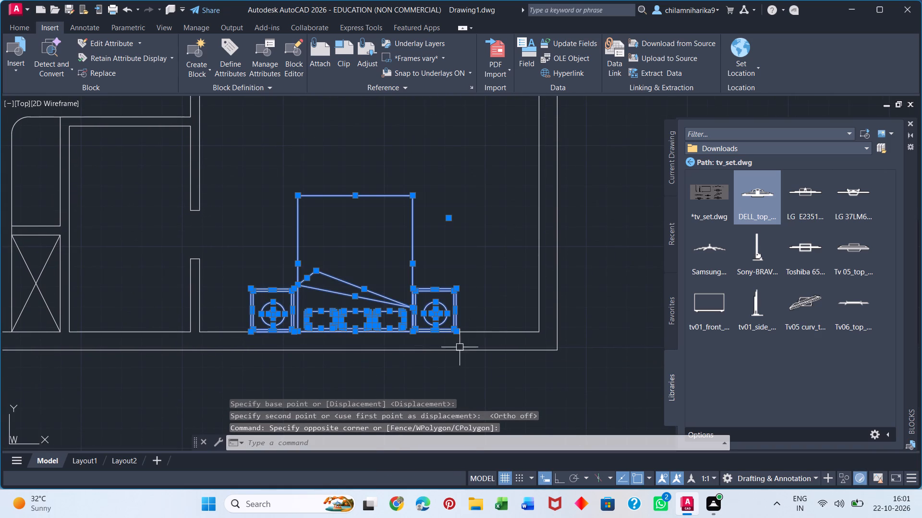
key("m")
key("Return")
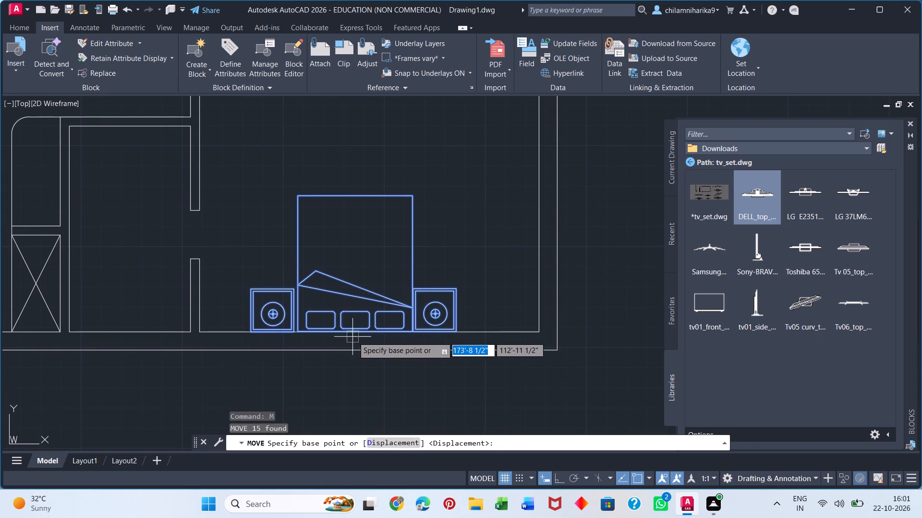
left_click(353, 332)
left_click(351, 321)
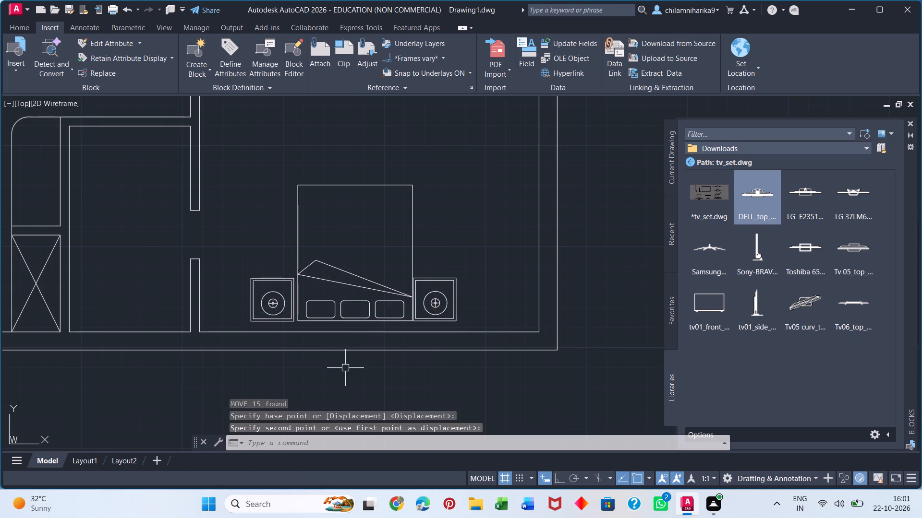
Copy the upper-left bedroom's TV unit and TV to the empty area outside the plan, right of the lower-right bedroom.
scroll(346, 361, "down", 2)
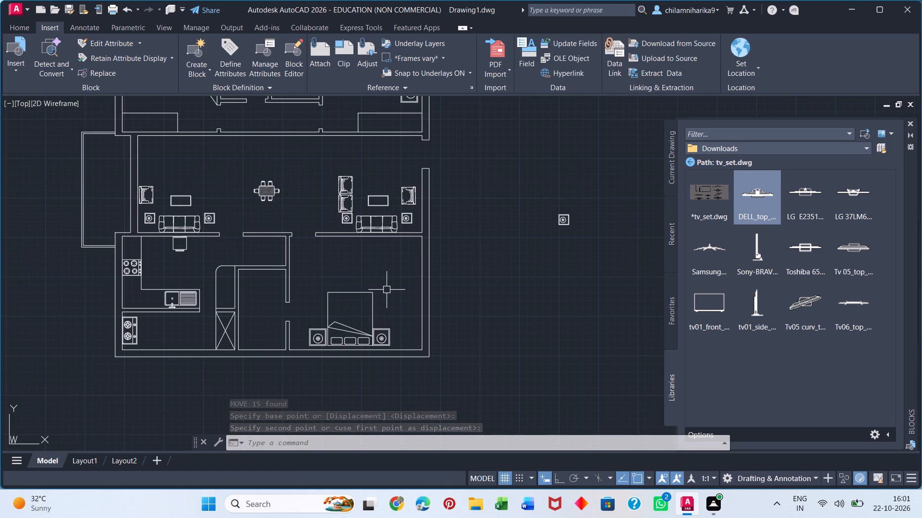
scroll(363, 266, "down", 1)
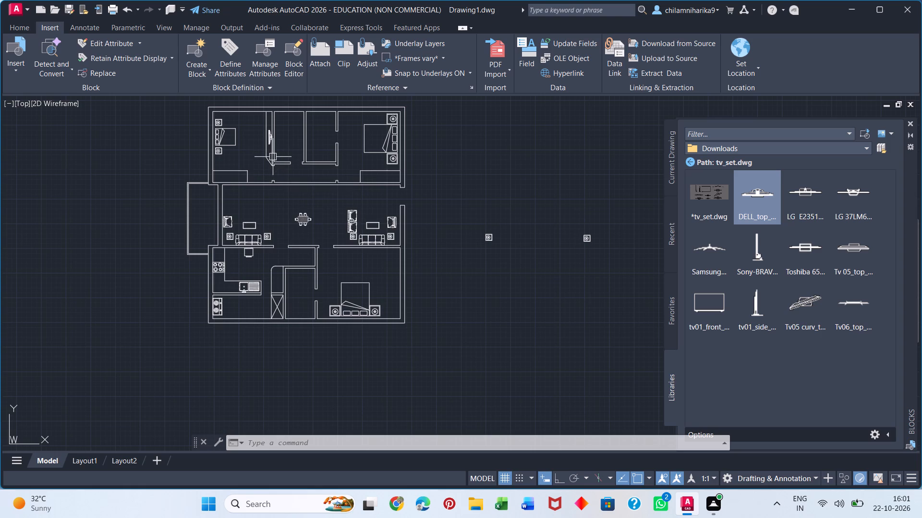
scroll(272, 134, "up", 3)
middle_click_drag(270, 147, 267, 261)
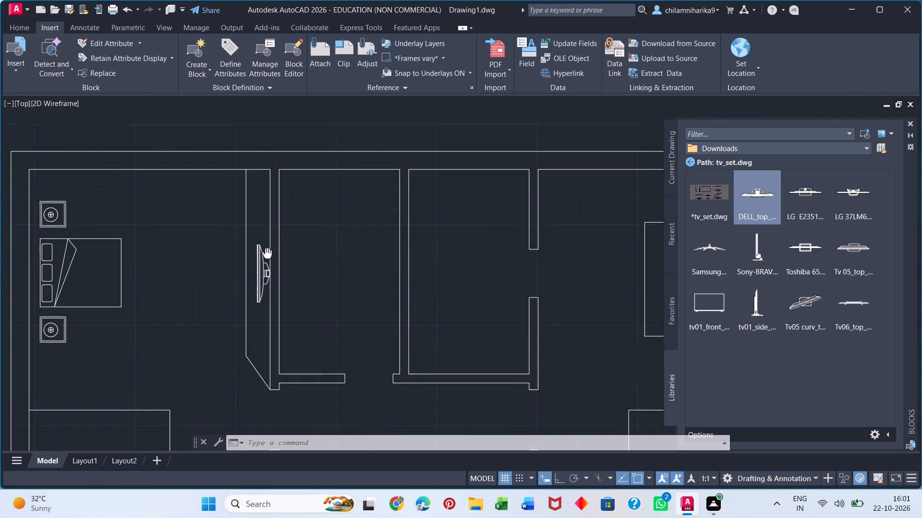
middle_click_drag(267, 261, 263, 269)
left_click(230, 178)
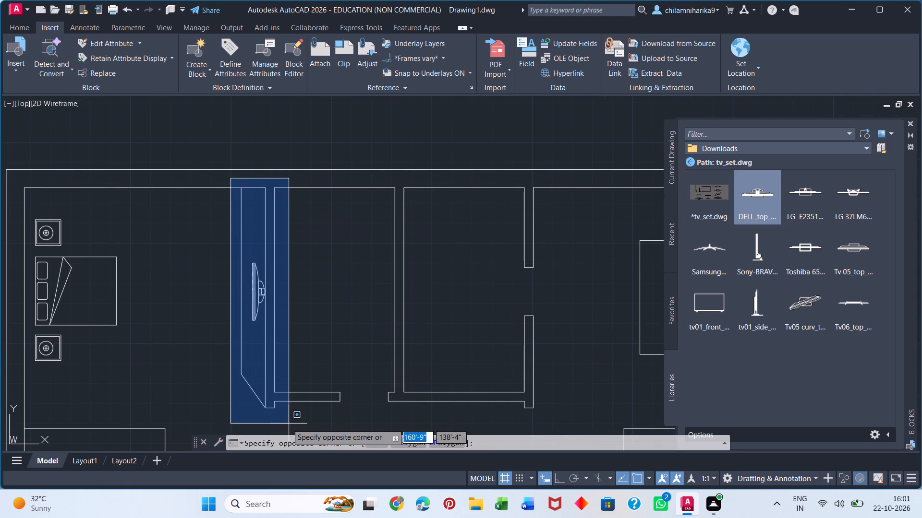
left_click(269, 418)
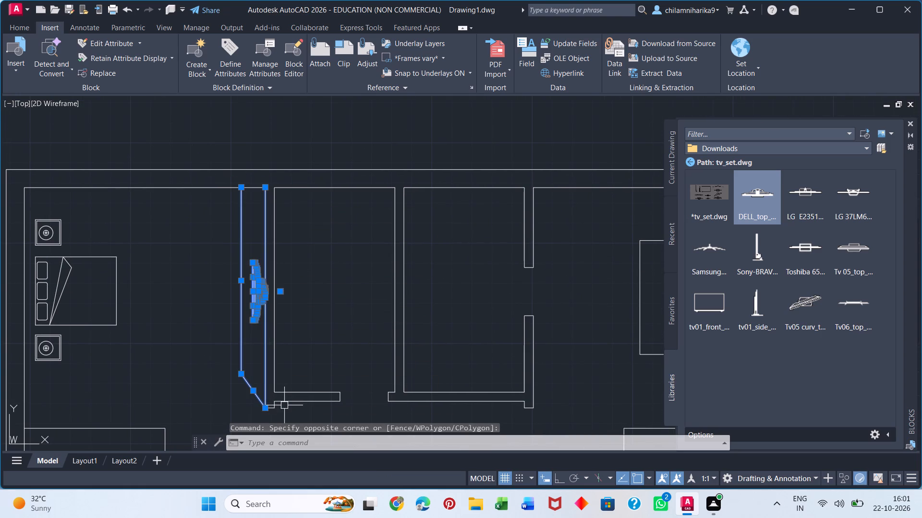
key("c")
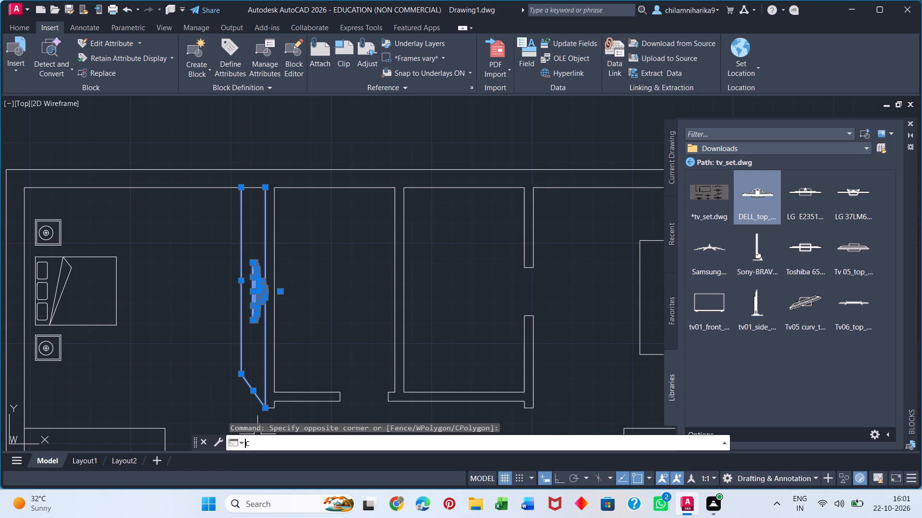
key("o")
key("Return")
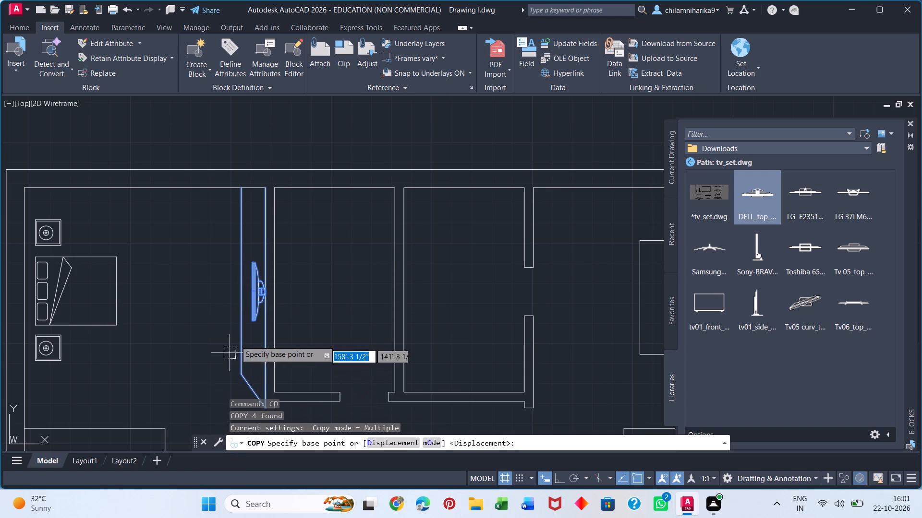
left_click(264, 188)
scroll(312, 234, "down", 5)
scroll(347, 303, "up", 2)
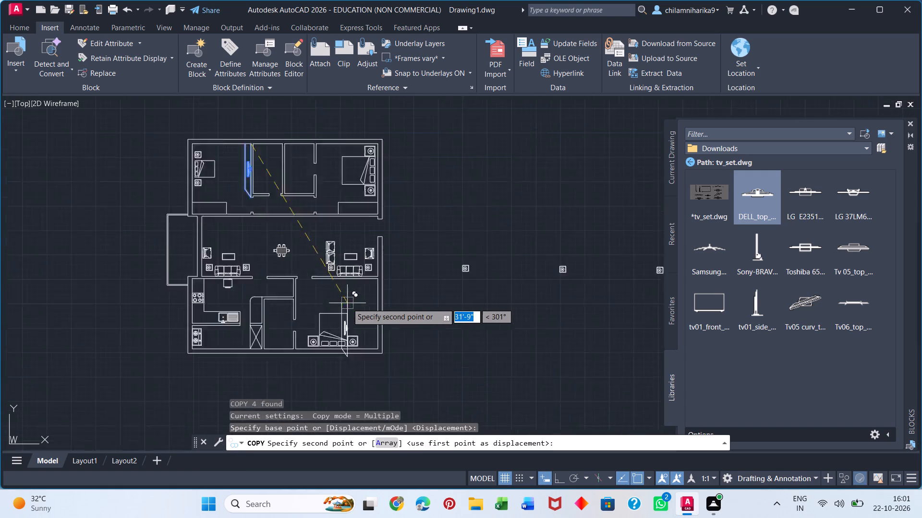
scroll(347, 303, "up", 1)
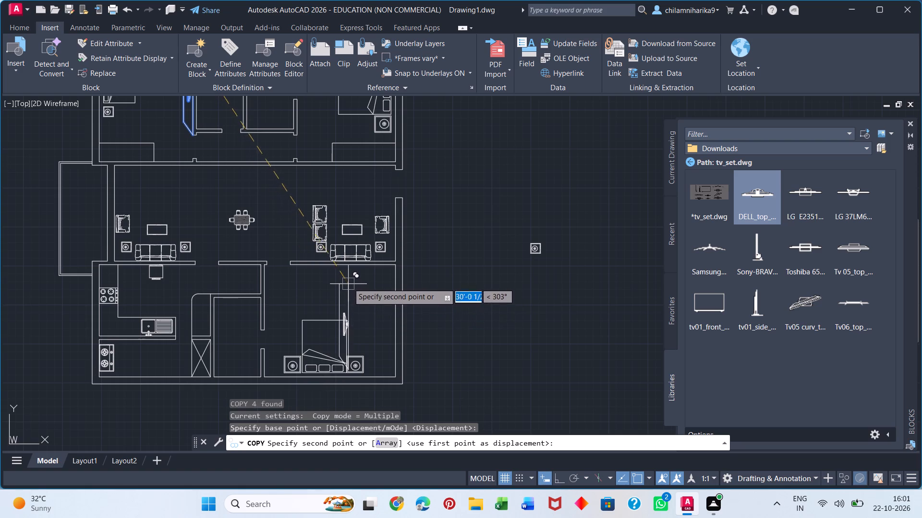
left_click(467, 293)
key("Escape")
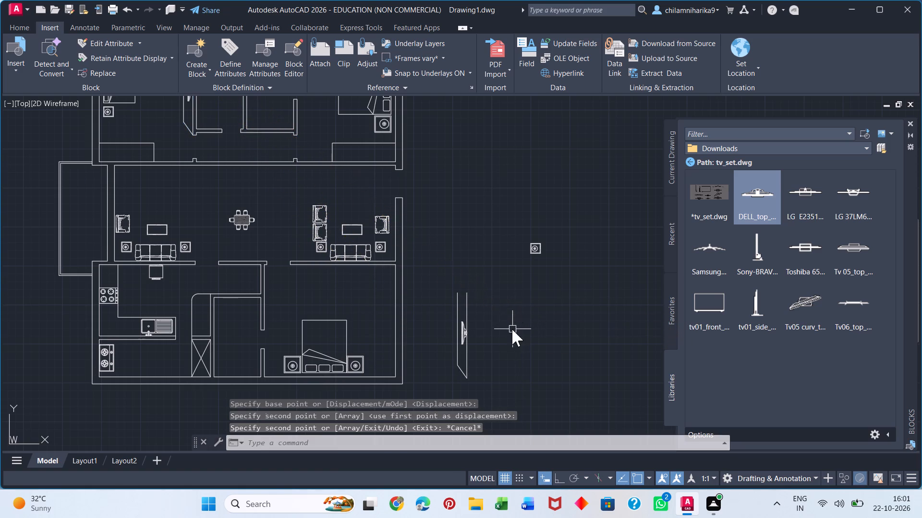
Rotate the copied TV unit 90° counterclockwise about the bottom end of its back line, with Ortho on.
left_click_drag(469, 261, 473, 269)
left_click(447, 406)
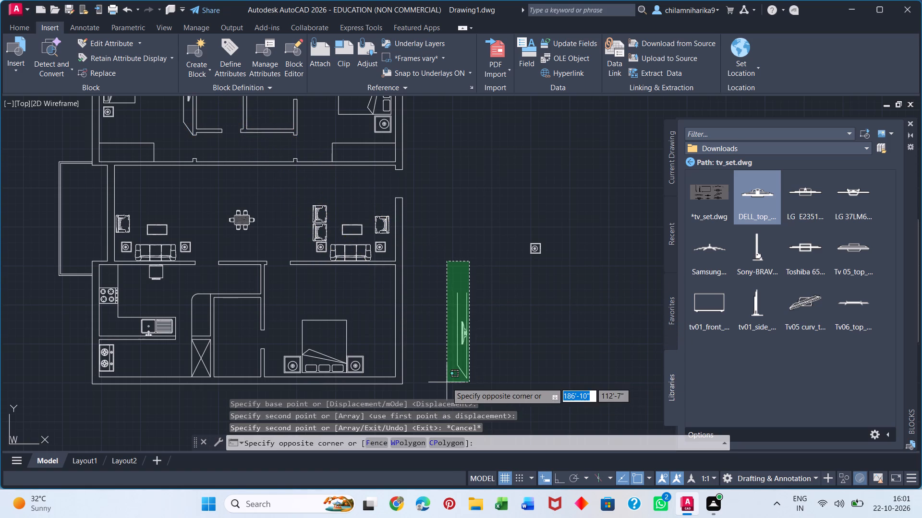
left_click(447, 383)
key("r")
key("o")
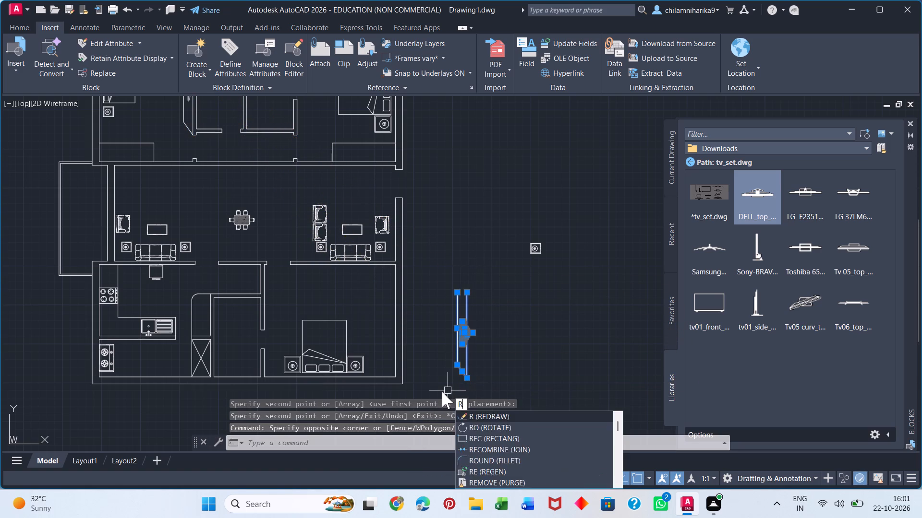
key("Return")
left_click_drag(465, 379, 470, 379)
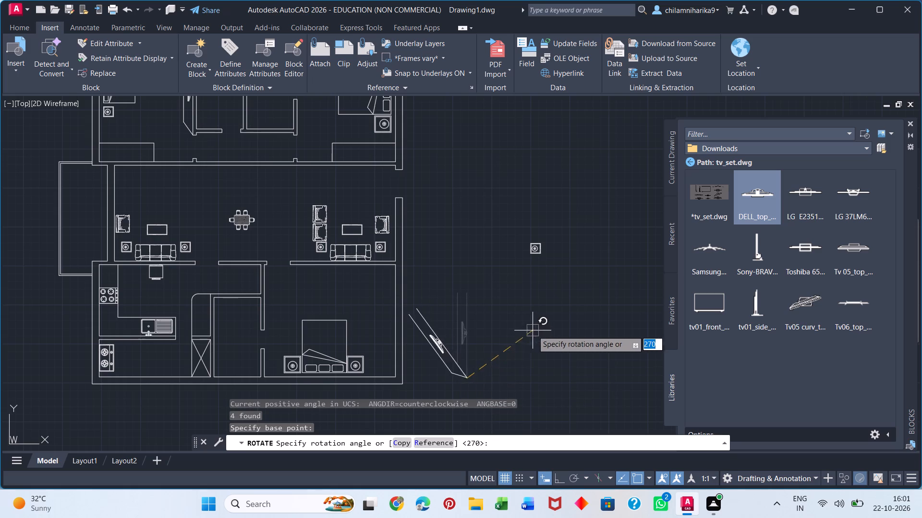
key("F8")
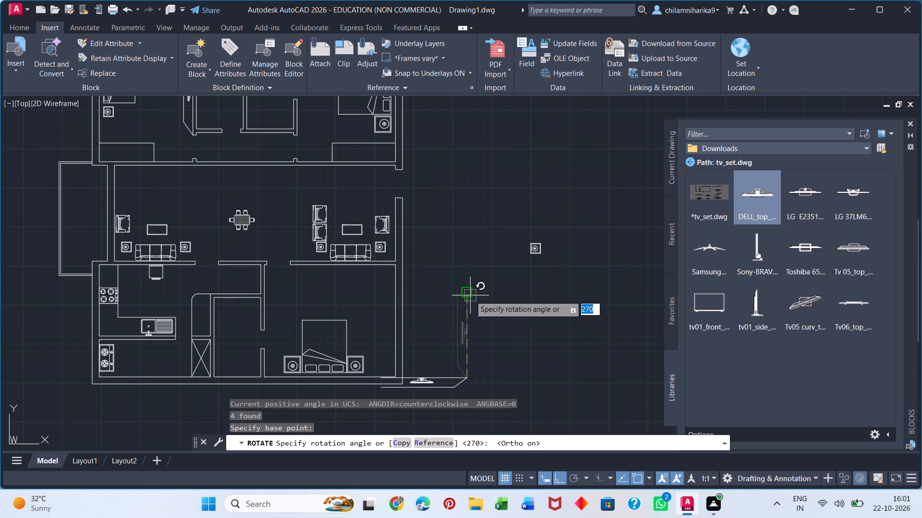
left_click(470, 295)
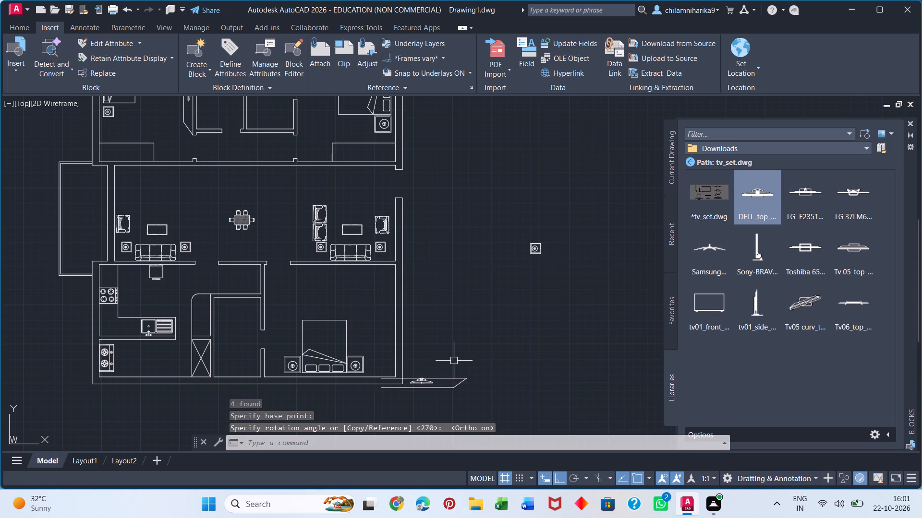
Move the rotated TV unit with its TV by its upper left corner to the left end of the lower-right bedroom's top wall.
left_click(499, 335)
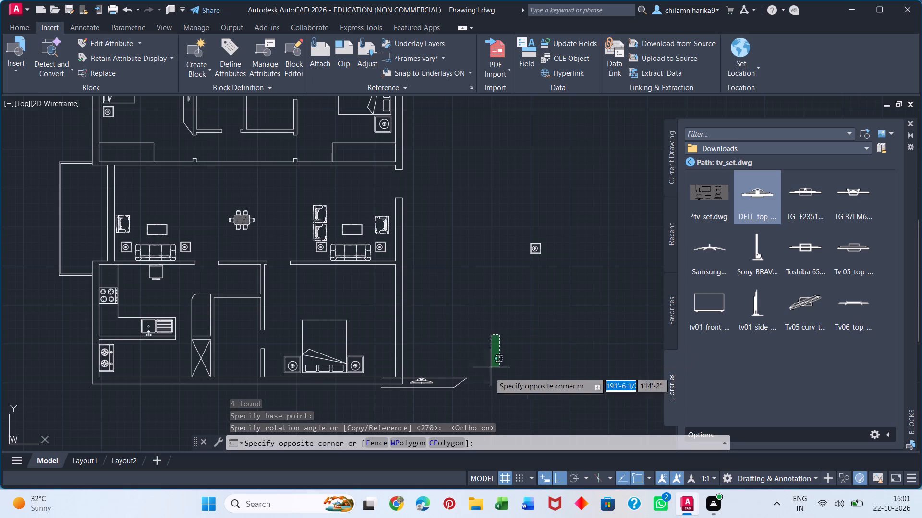
left_click(450, 407)
scroll(413, 380, "up", 4)
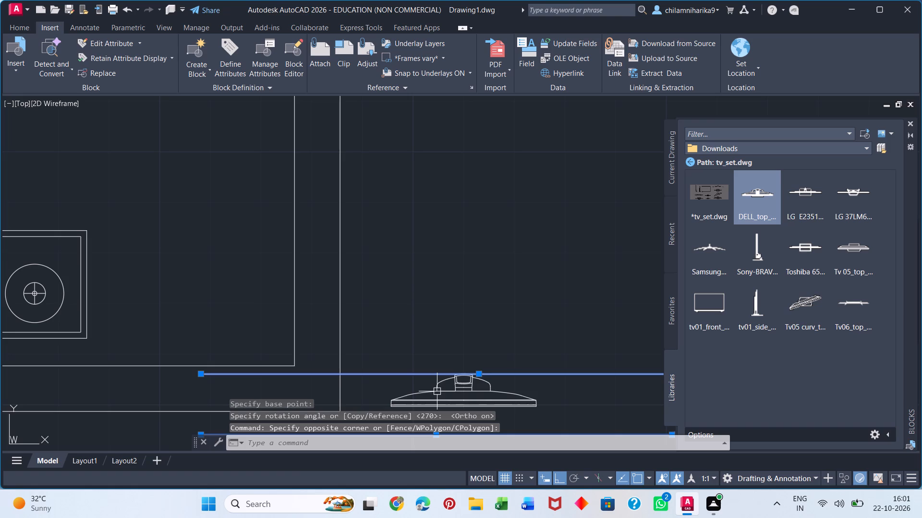
left_click(428, 402, "shift")
key("m")
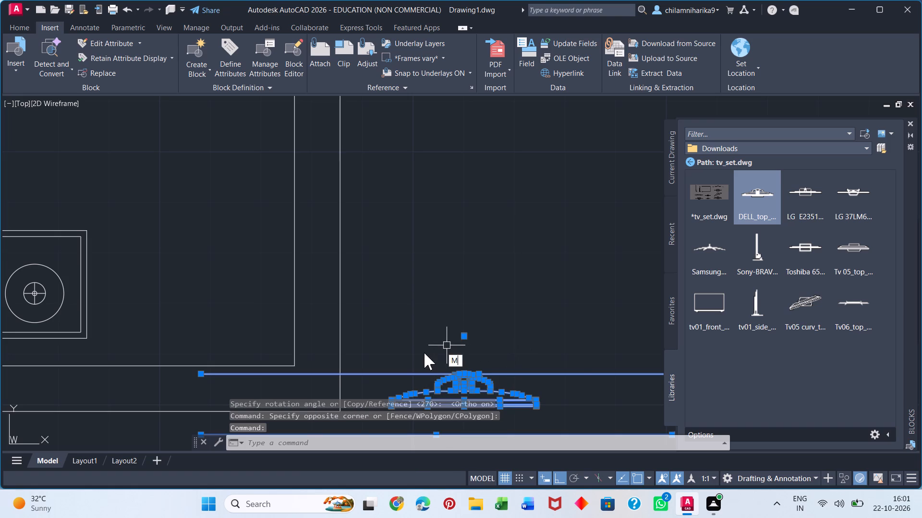
key("Return")
left_click(199, 376)
scroll(192, 289, "down", 2)
middle_click_drag(194, 312, 260, 489)
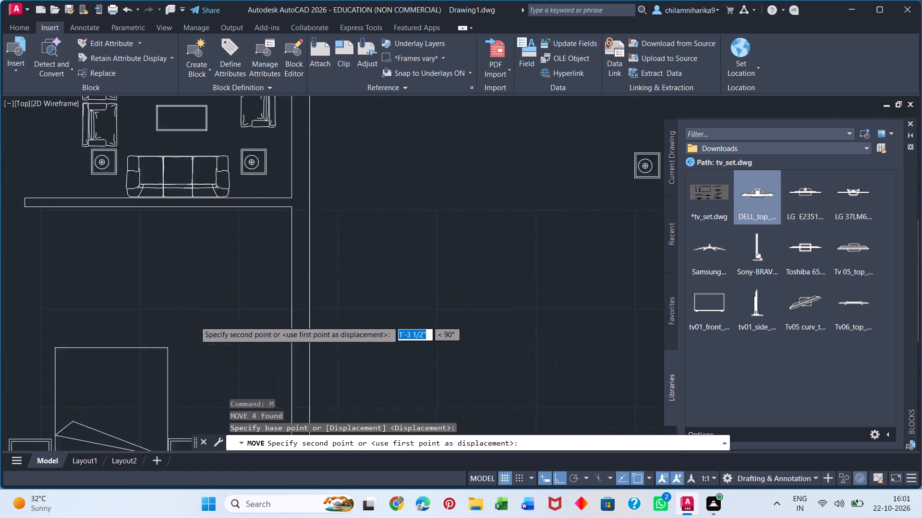
middle_click_drag(260, 489, 266, 486)
left_click_drag(38, 219, 41, 223)
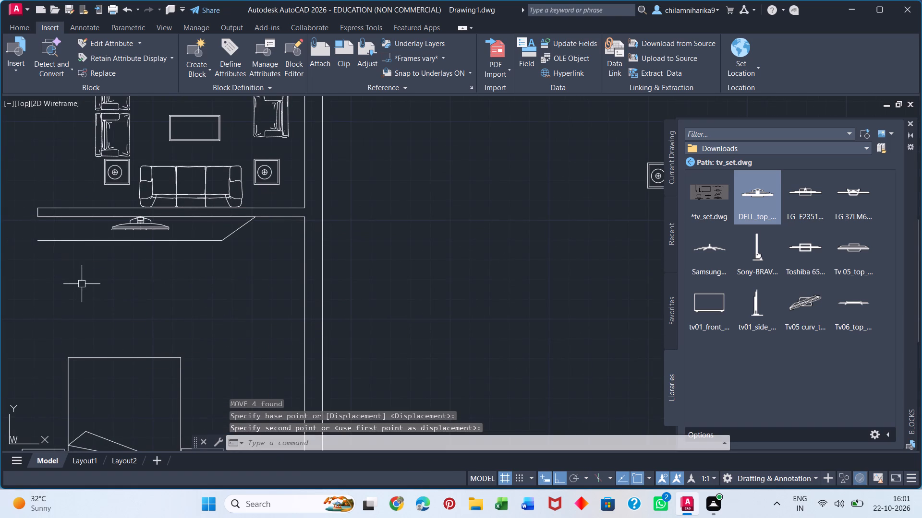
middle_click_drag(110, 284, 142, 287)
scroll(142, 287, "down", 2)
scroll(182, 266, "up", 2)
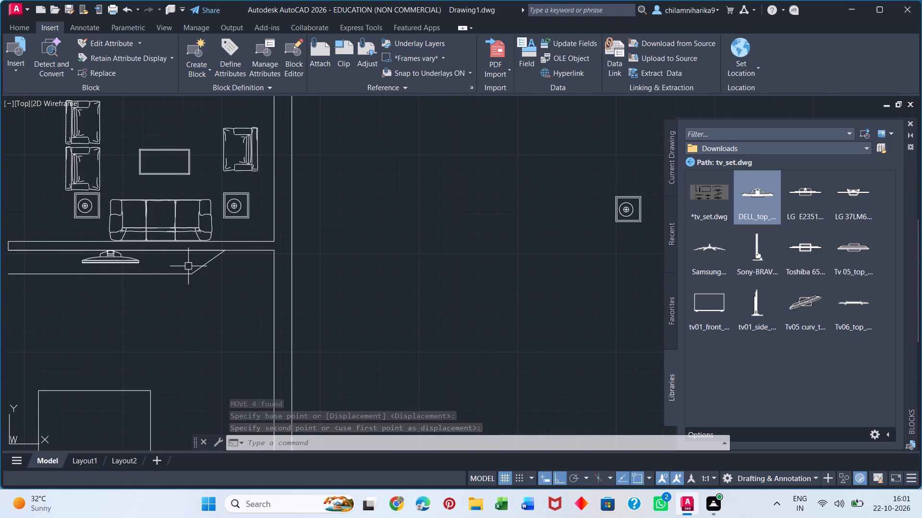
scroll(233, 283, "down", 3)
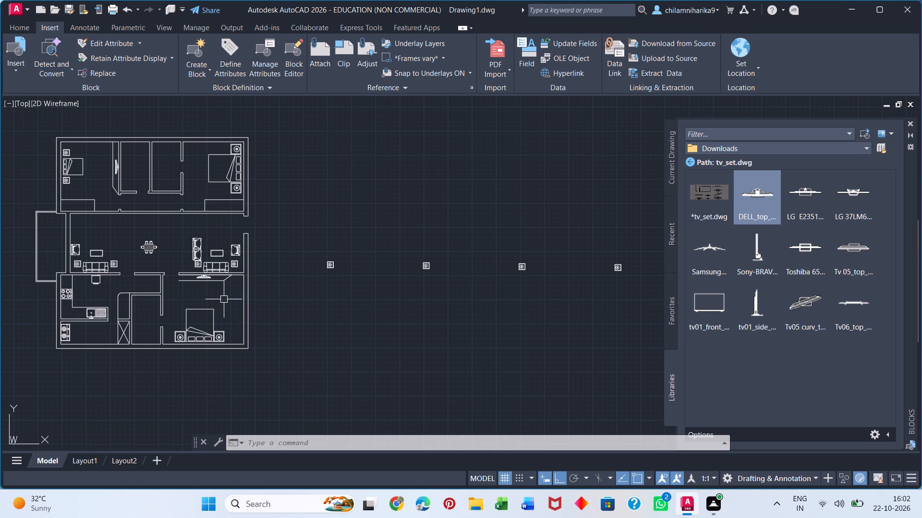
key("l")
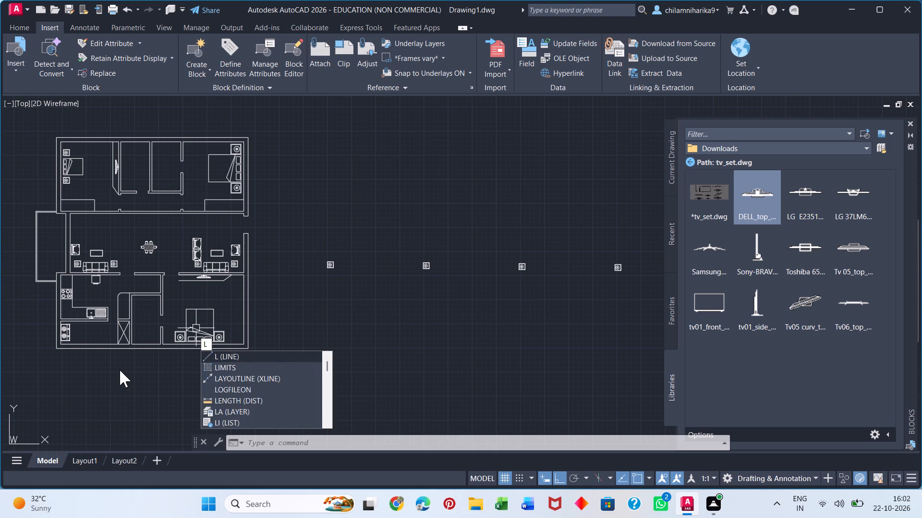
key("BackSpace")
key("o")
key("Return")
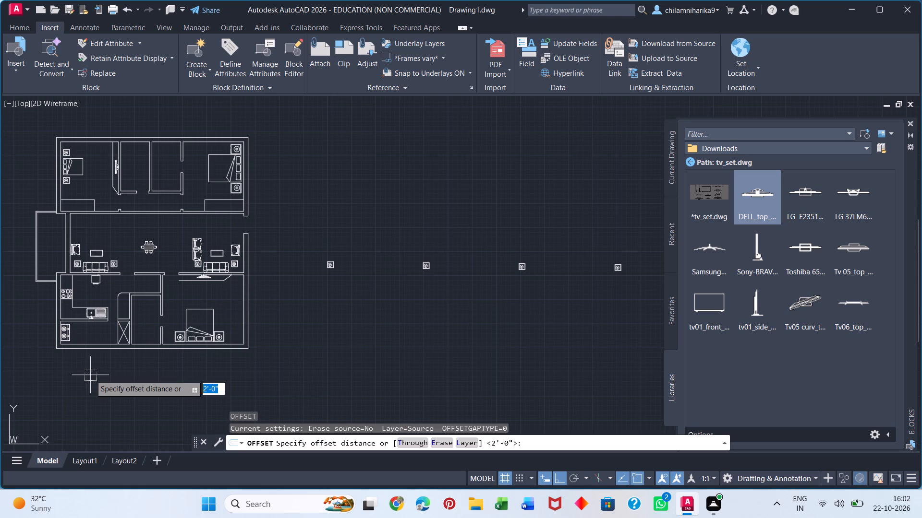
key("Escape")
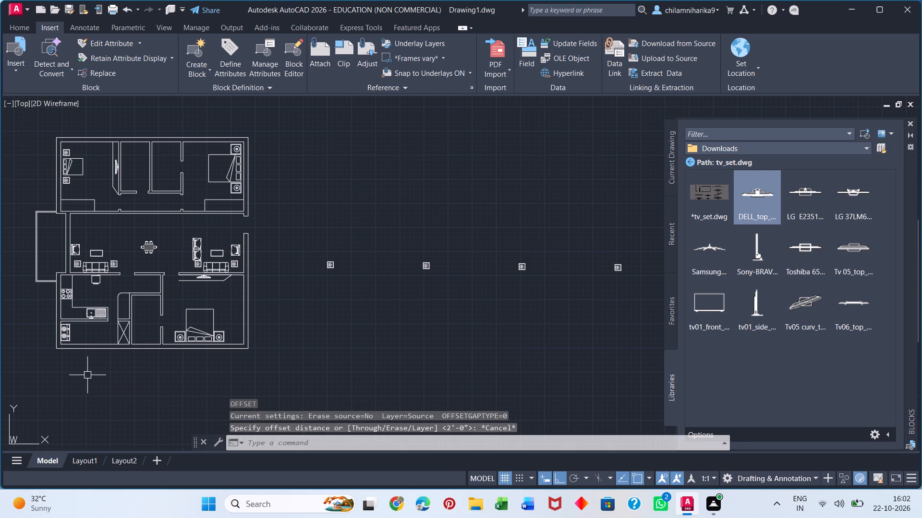
Offset the inner line of the lower-right bedroom's right wall 2' into the room.
key("o")
key("Return")
key("2")
key("apostrophe")
key("Return")
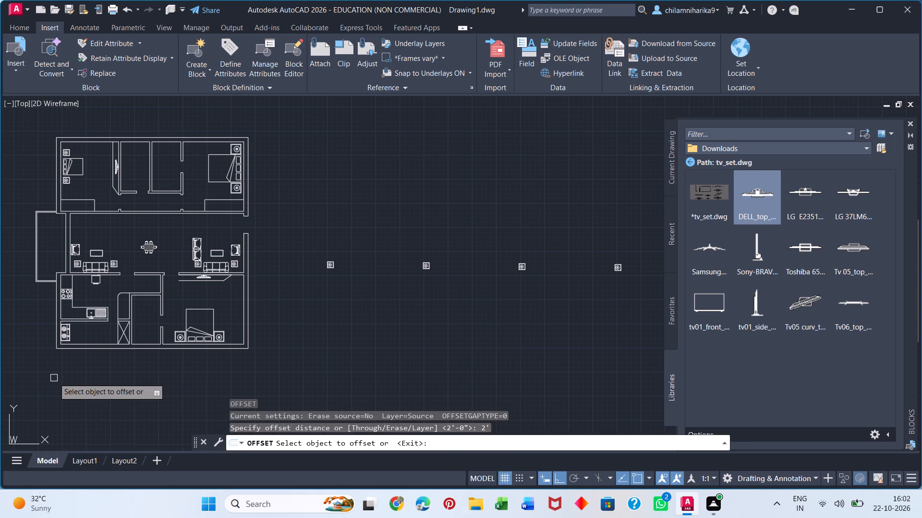
left_click(243, 301)
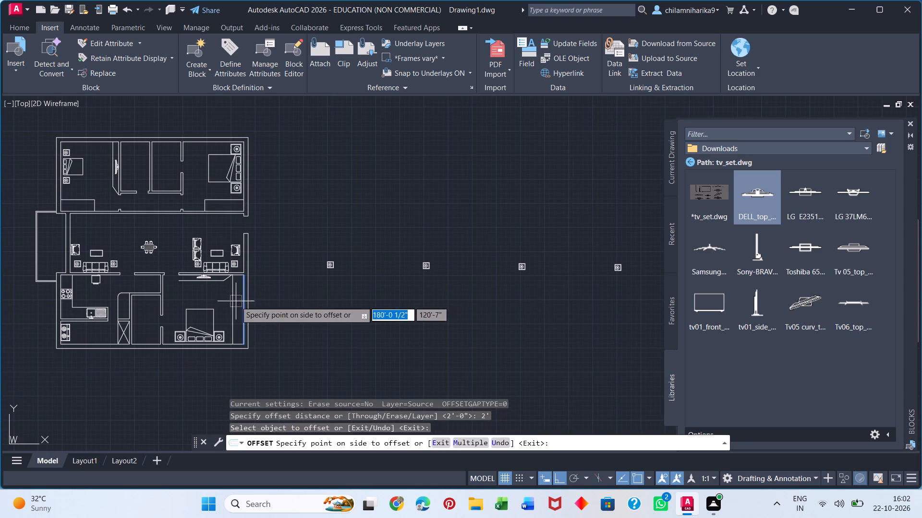
left_click(235, 301)
scroll(222, 294, "up", 3)
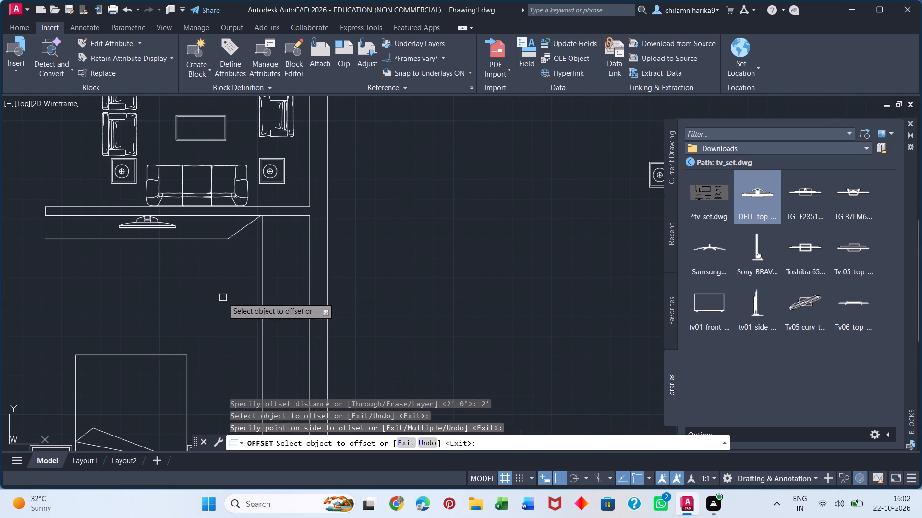
key("Escape")
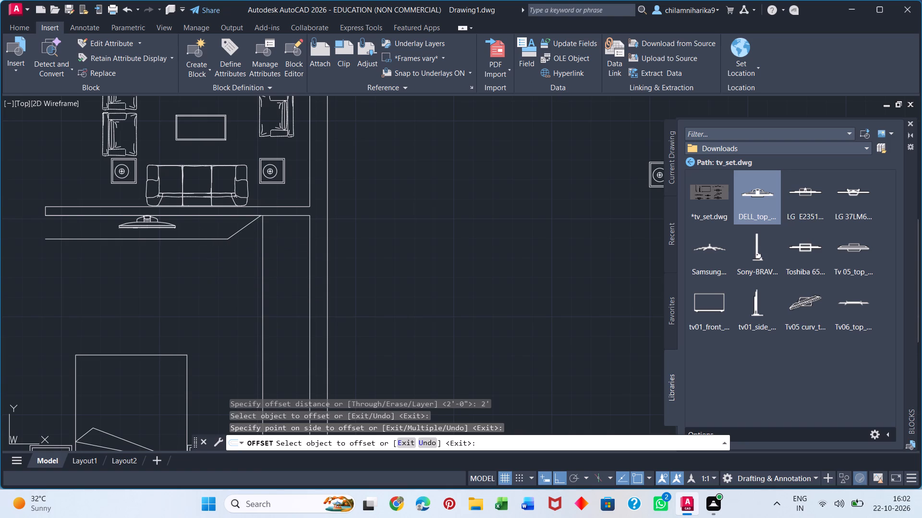
Replace the lower-right bedroom TV unit's slanted end line with one closer to the TV, running from the front line to the top wall.
left_click(239, 229)
key("Delete")
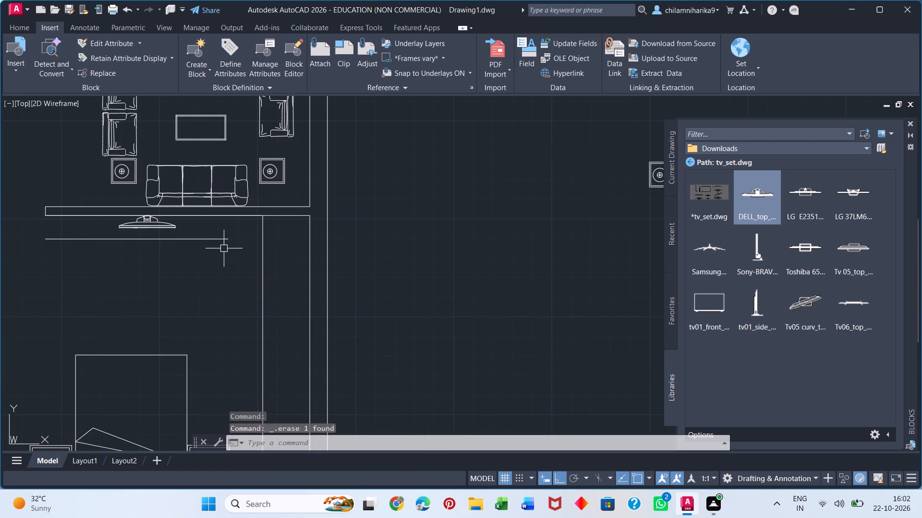
key("l")
key("Return")
left_click(187, 239)
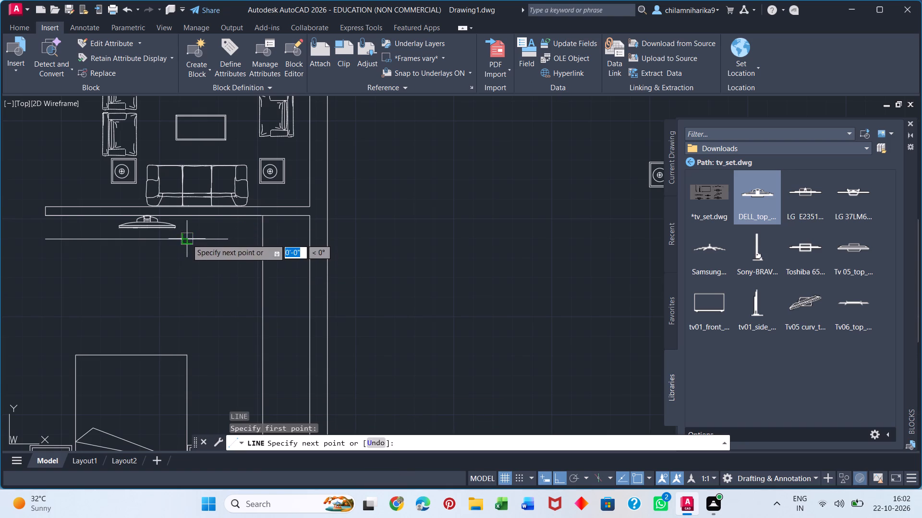
left_click(218, 217)
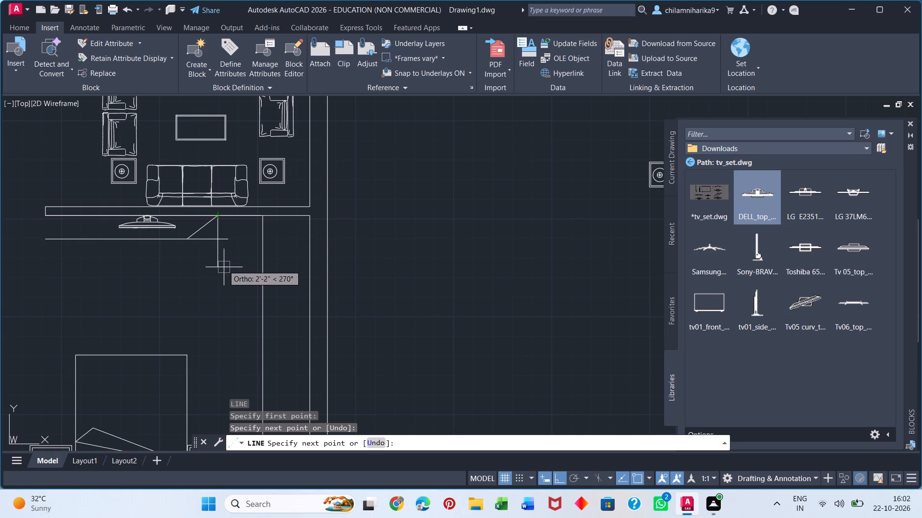
key("Escape")
Trim the TV unit's front line where it extends past the new slanted end line.
key("t")
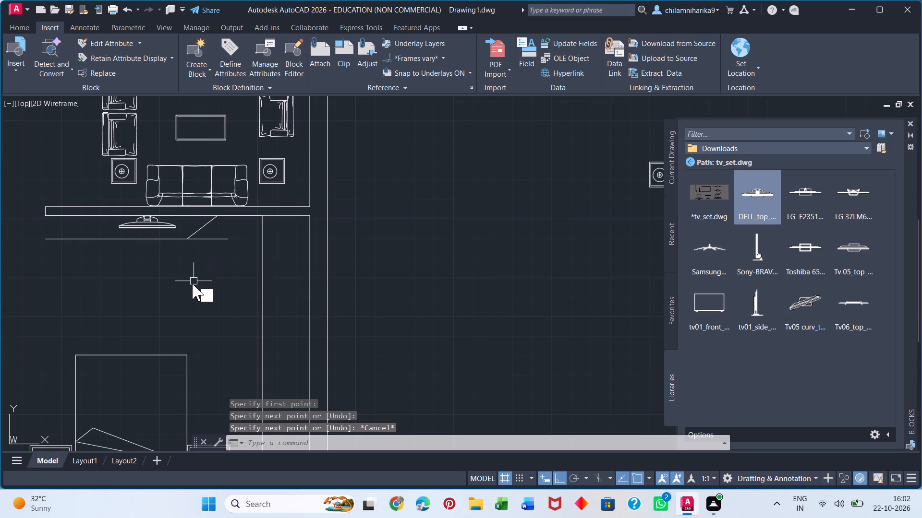
key("r")
key("space")
left_click(217, 239)
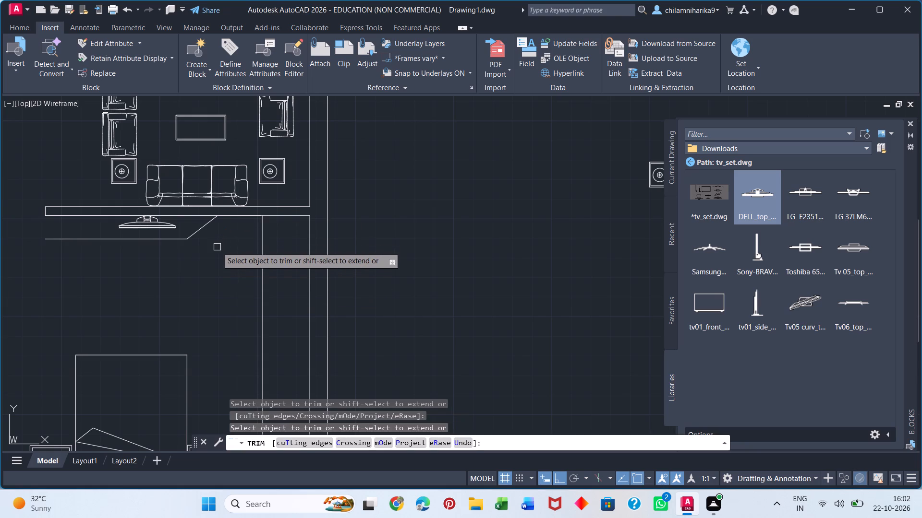
Move the TV about 8 inches left along the top wall of the lower-right bedroom, away from the slanted end line.
key("Escape")
scroll(222, 263, "down", 2)
middle_click_drag(217, 314, 226, 268)
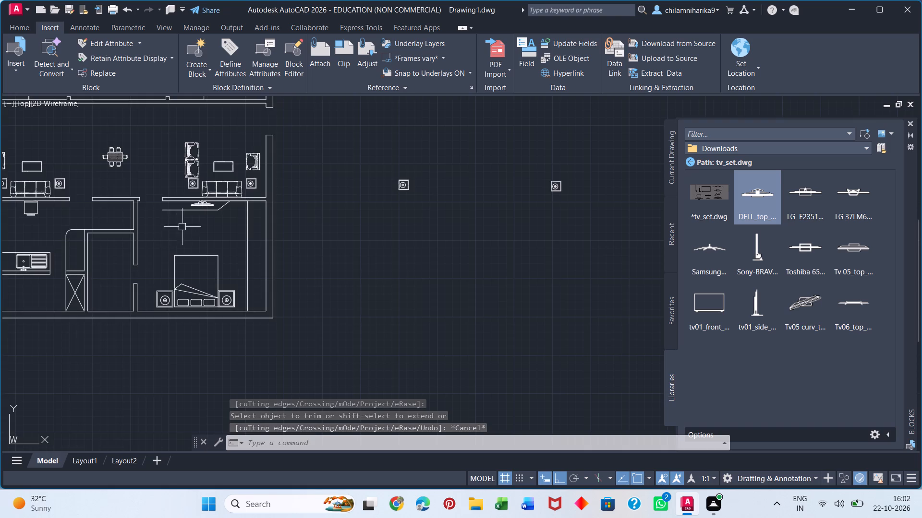
scroll(185, 201, "up", 3)
left_click(270, 217)
key("m")
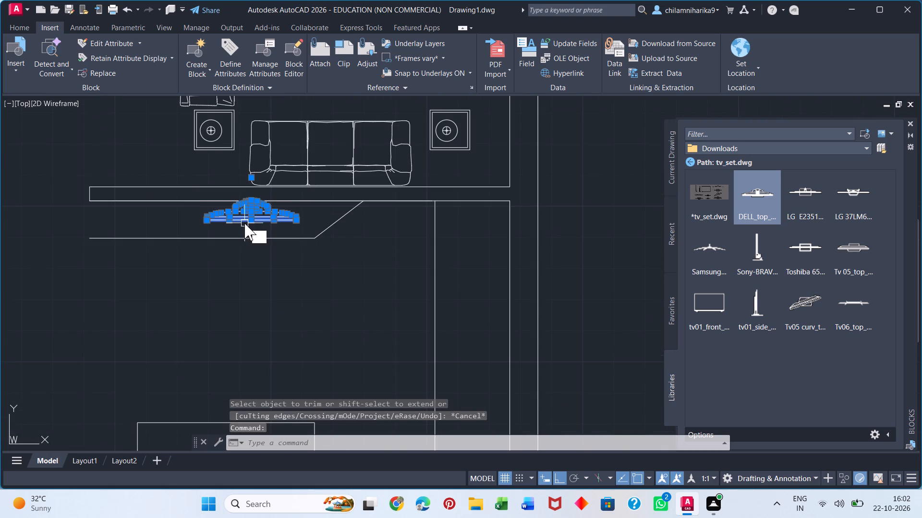
key("Return")
left_click(254, 203)
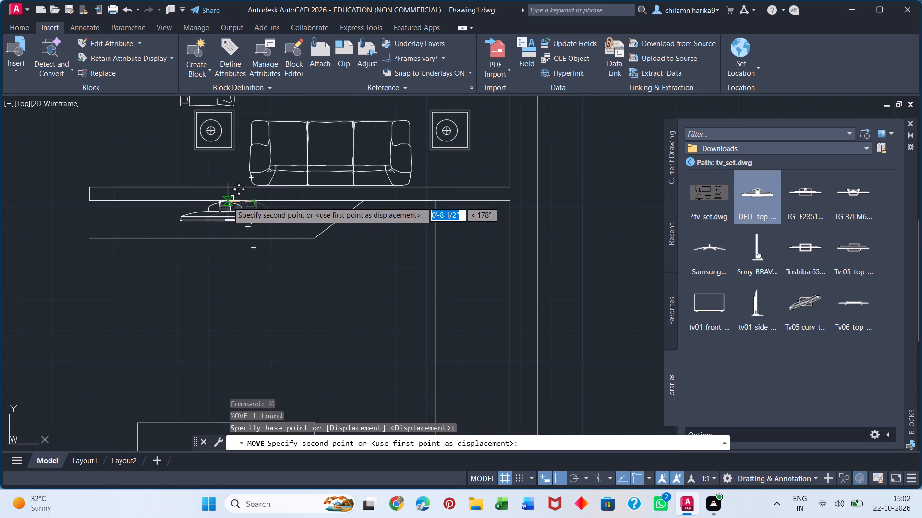
left_click(230, 201)
scroll(283, 251, "down", 3)
scroll(288, 283, "up", 1)
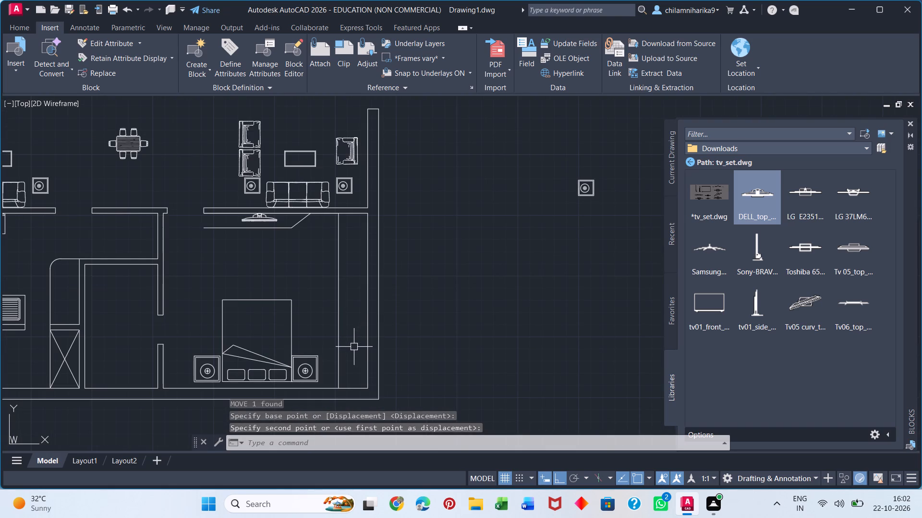
Draw a horizontal line across the 2' deep strip, from the midpoint of its front line to the right wall.
left_click(339, 261)
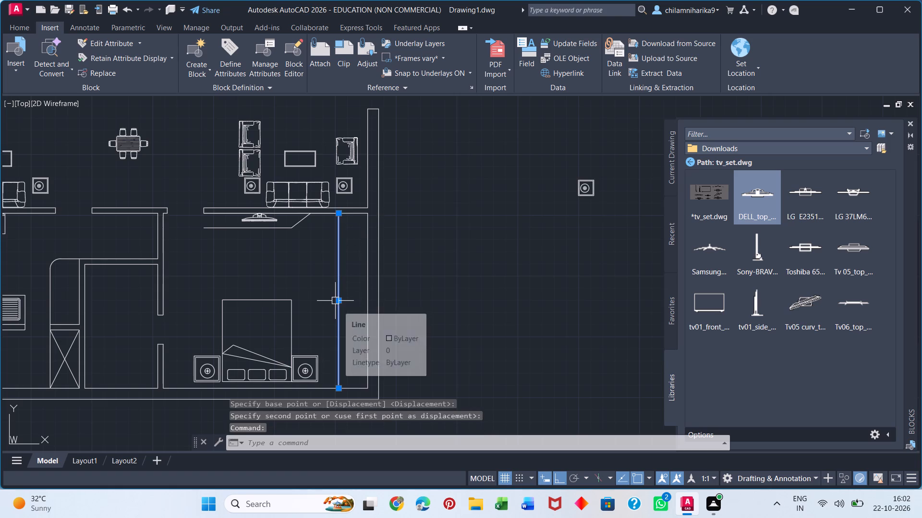
key("Escape")
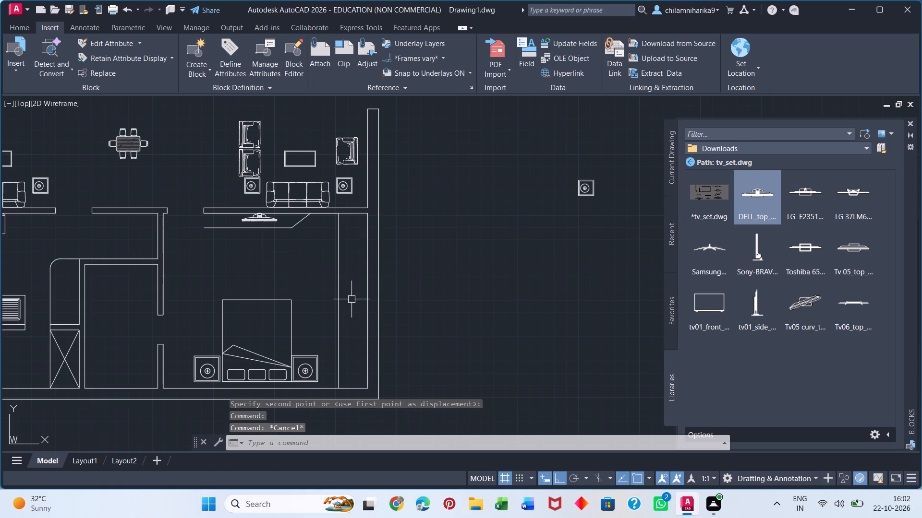
key("l")
key("Return")
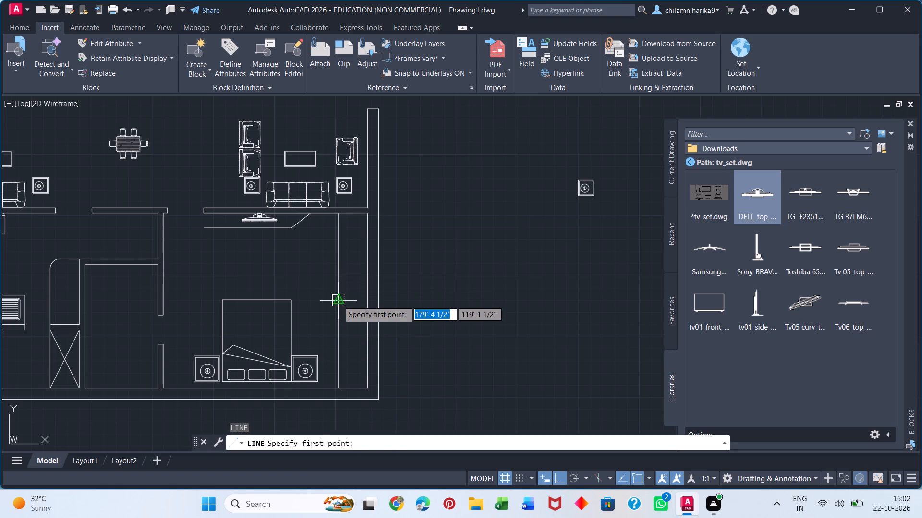
left_click(338, 301)
left_click(366, 298)
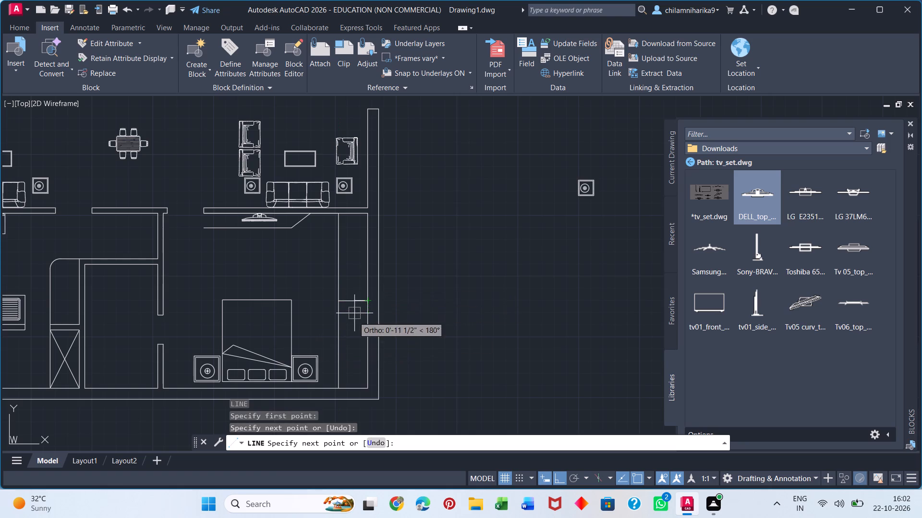
key("Escape")
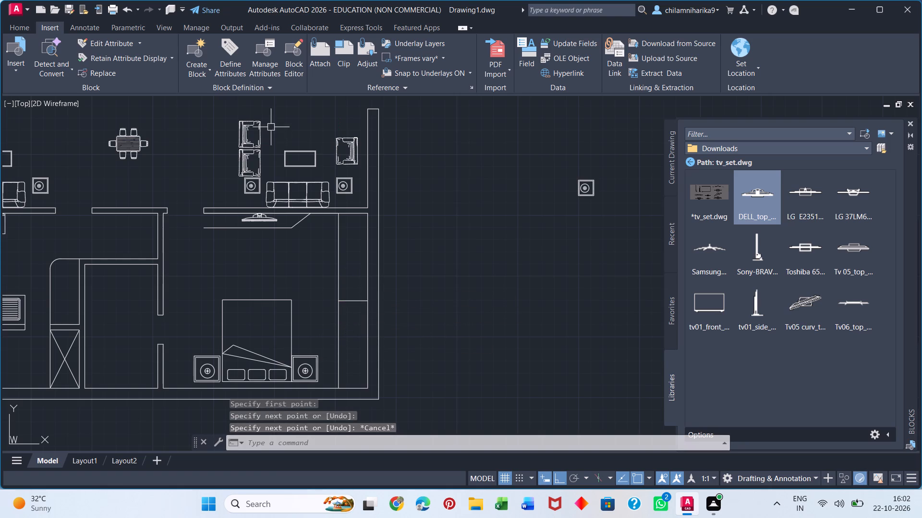
Check the length of the strip's upper half with a temporary linear dimension, and erase that dimension.
left_click(29, 28)
left_click(321, 55)
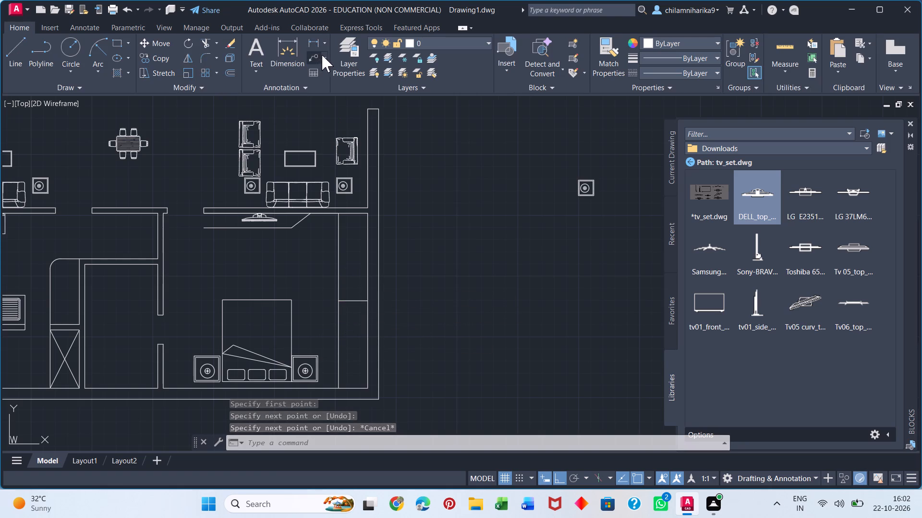
left_click(314, 37)
left_click(355, 212)
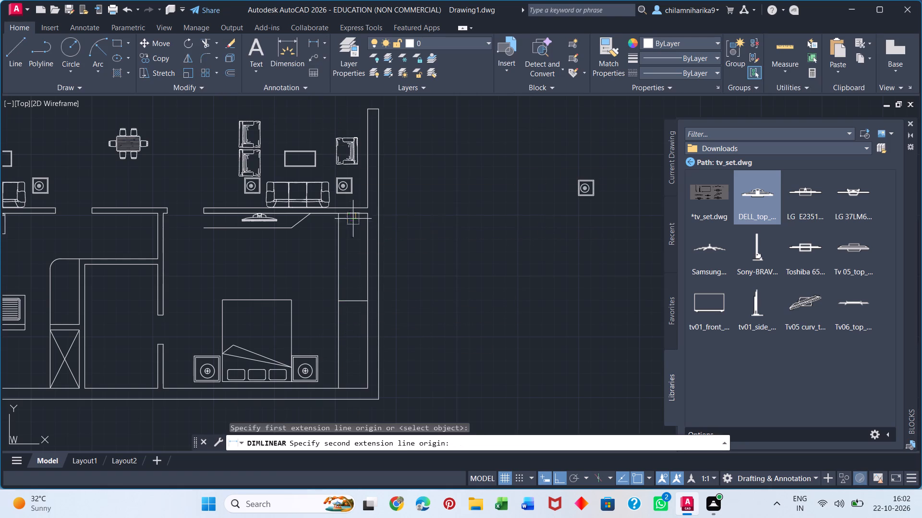
left_click(359, 300)
left_click(391, 297)
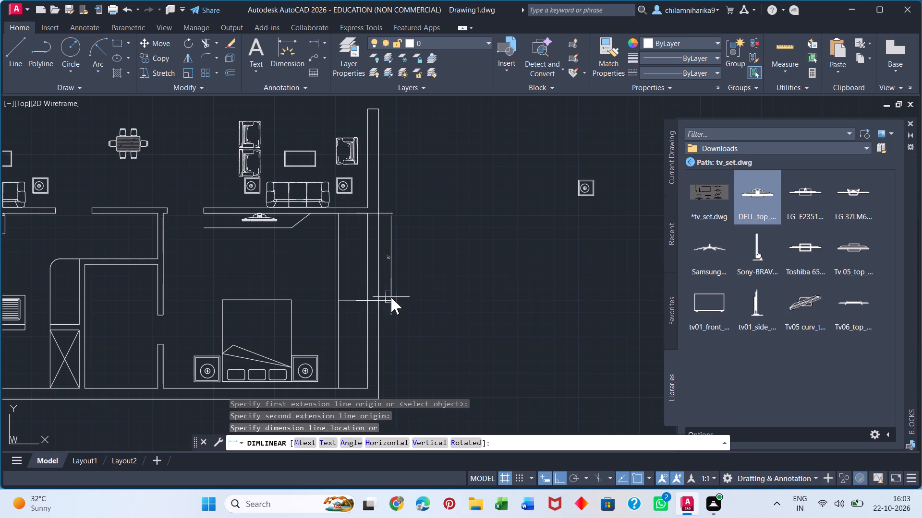
scroll(393, 241, "up", 2)
scroll(393, 241, "down", 2)
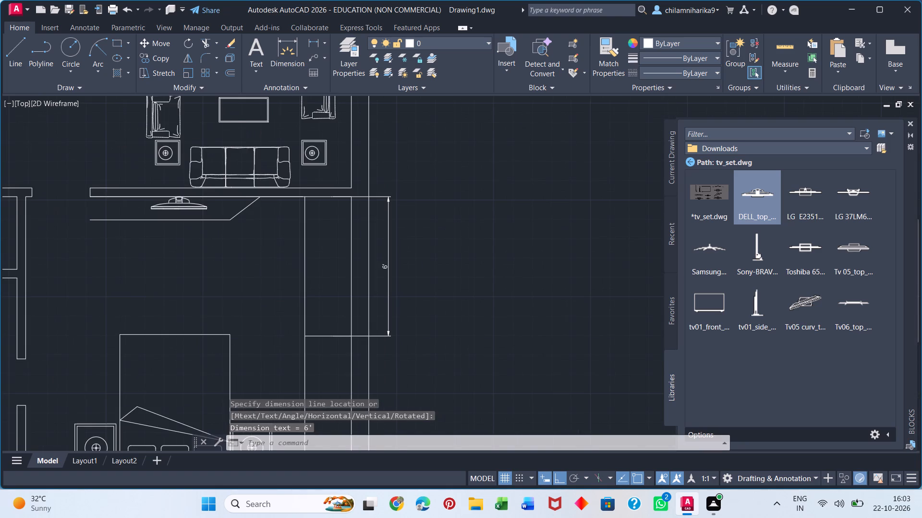
key("Escape")
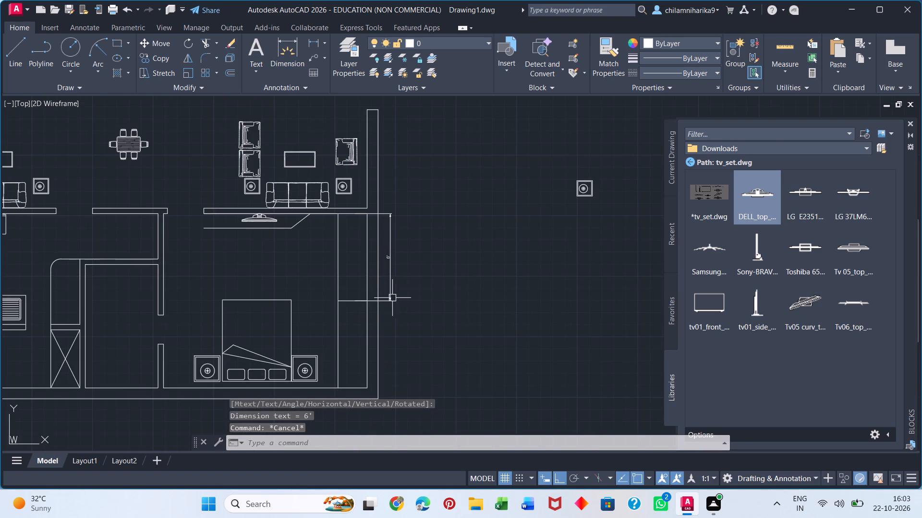
left_click(387, 262)
key("Delete")
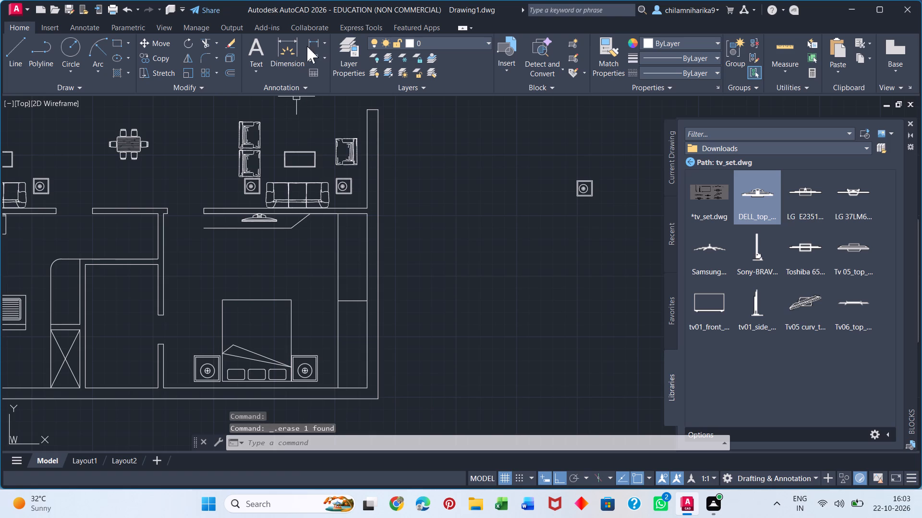
Check the strip's full length along the right wall with a temporary linear dimension, and erase that dimension.
left_click(317, 43)
left_click(367, 214)
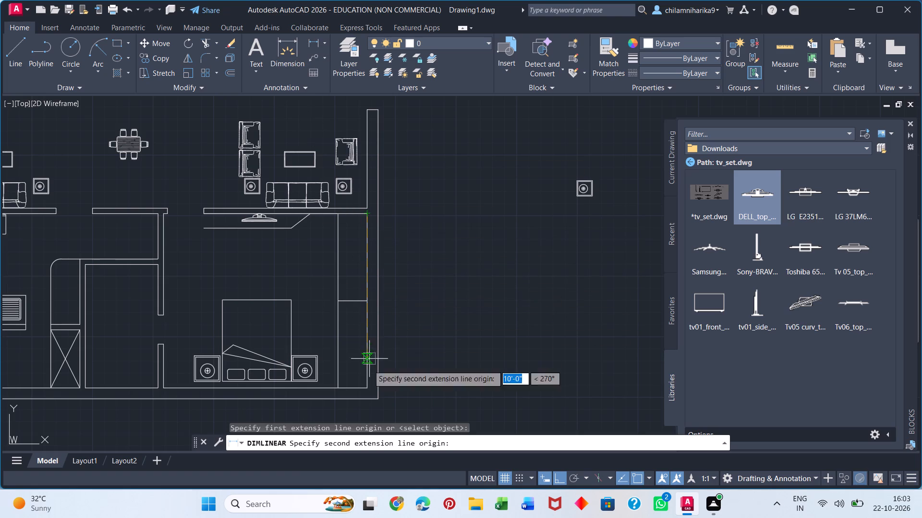
left_click(366, 389)
left_click(427, 383)
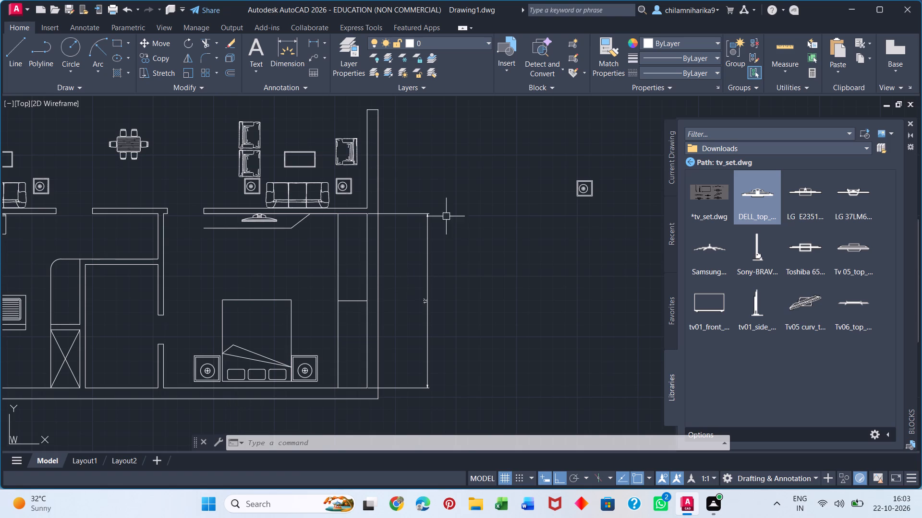
left_click(462, 192)
left_click(400, 407)
key("Delete")
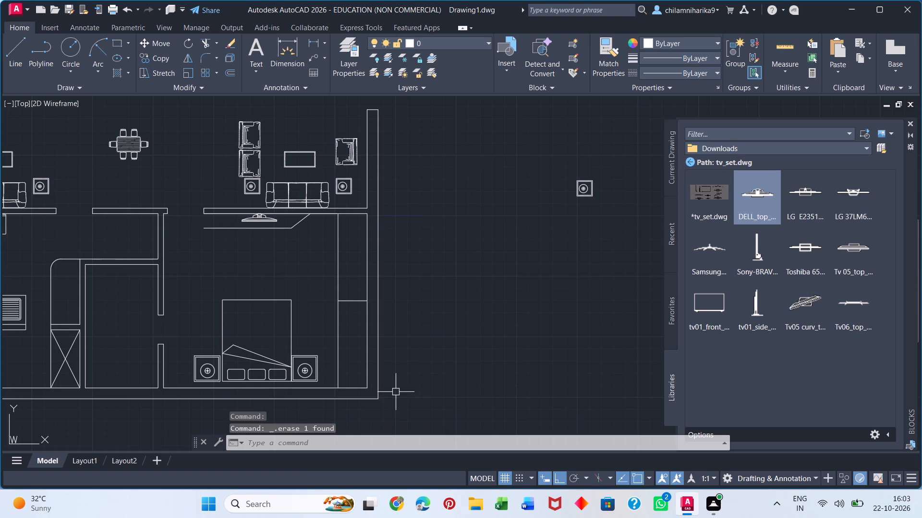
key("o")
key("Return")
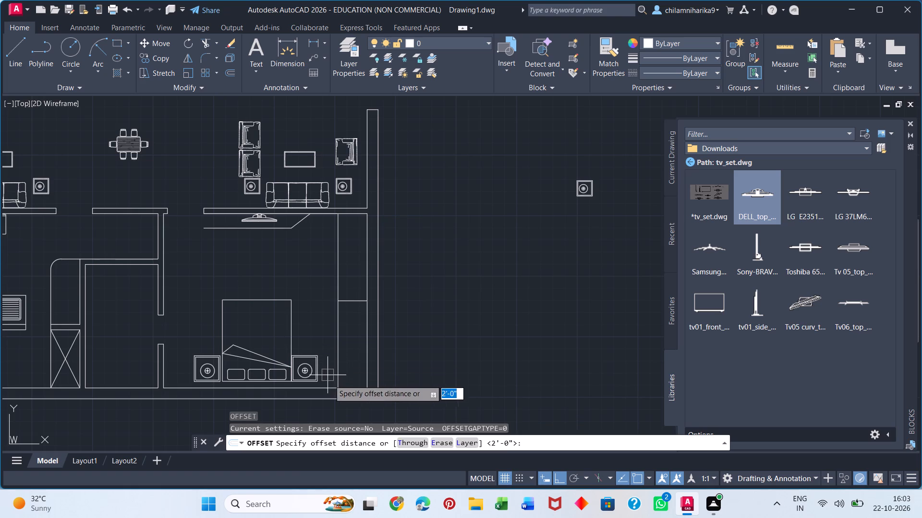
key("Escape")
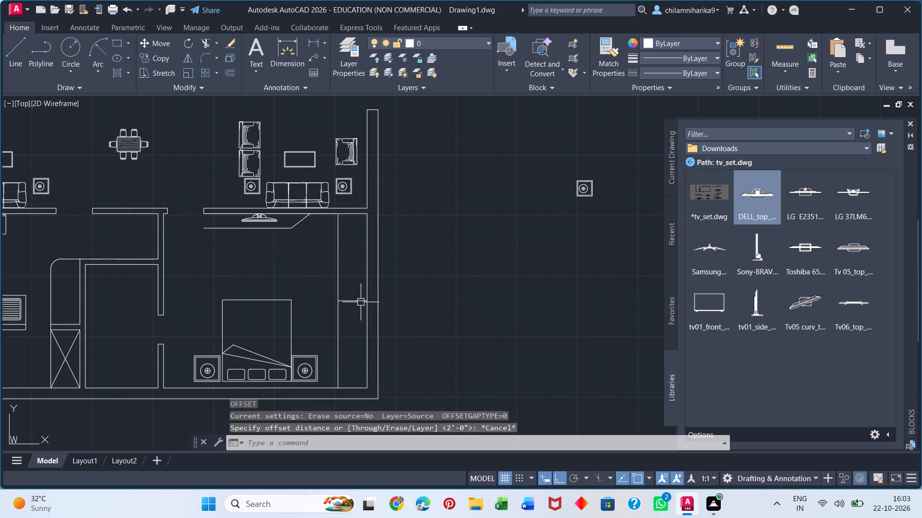
Move the strip's dividing line by its wall-side end down to the bottom corner of the bedroom's right wall.
left_click(350, 301)
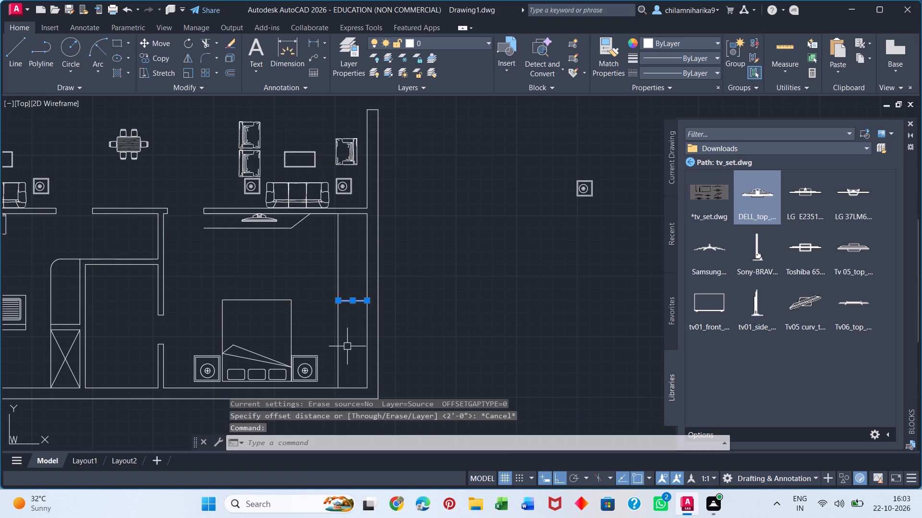
key("m")
key("Return")
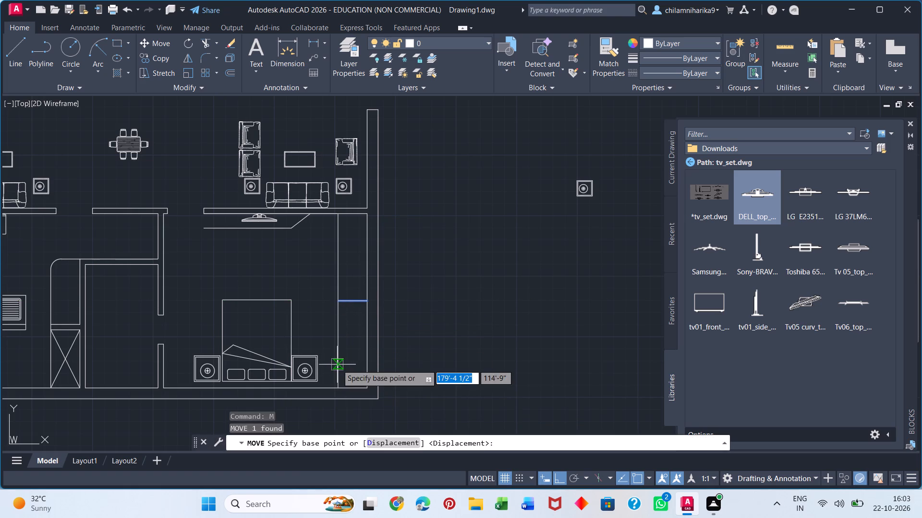
left_click_drag(367, 304, 374, 324)
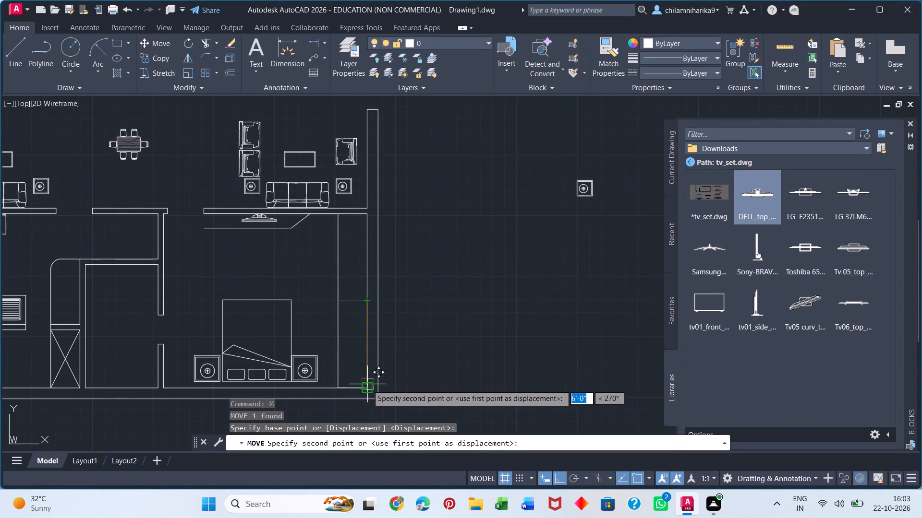
left_click(366, 388)
key("space")
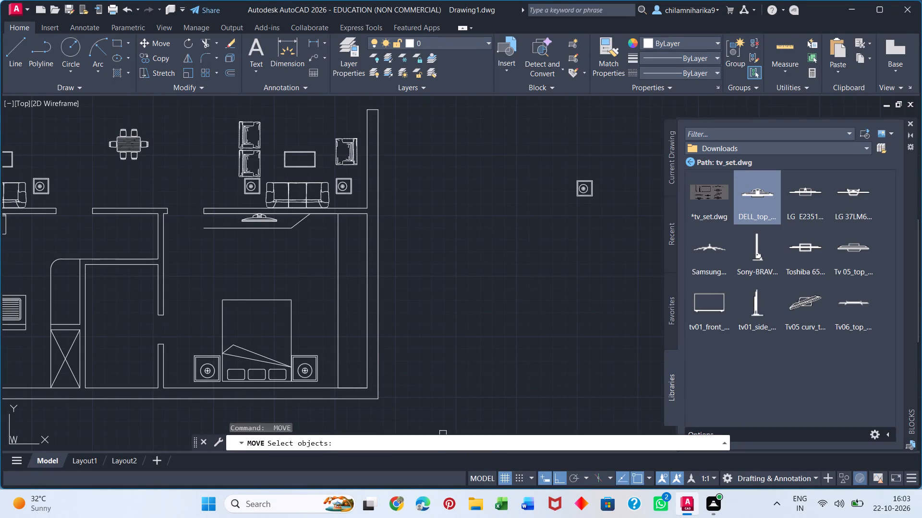
key("Escape")
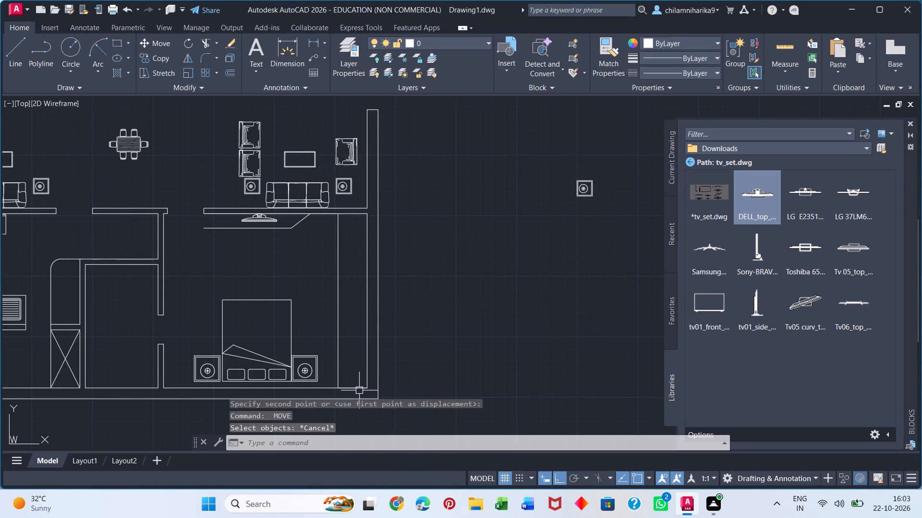
Offset the line at the strip's bottom end upward by 4' twice, dividing the strip into three sections.
key("o")
key("Return")
key("4")
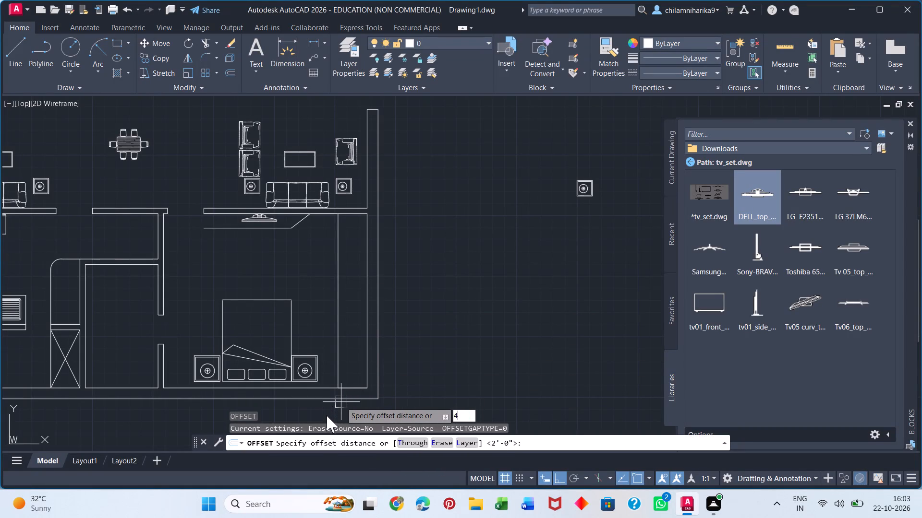
key("apostrophe")
key("Return")
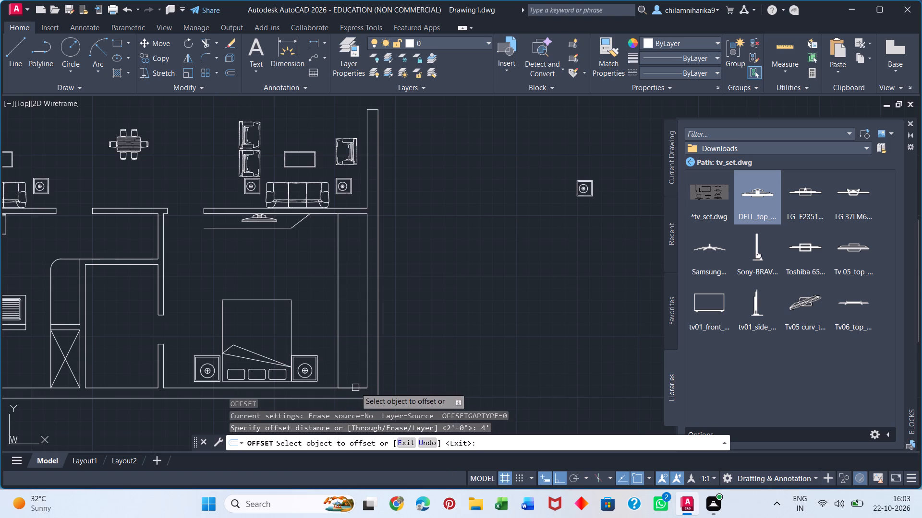
left_click(355, 388)
left_click(356, 331)
left_click(356, 330)
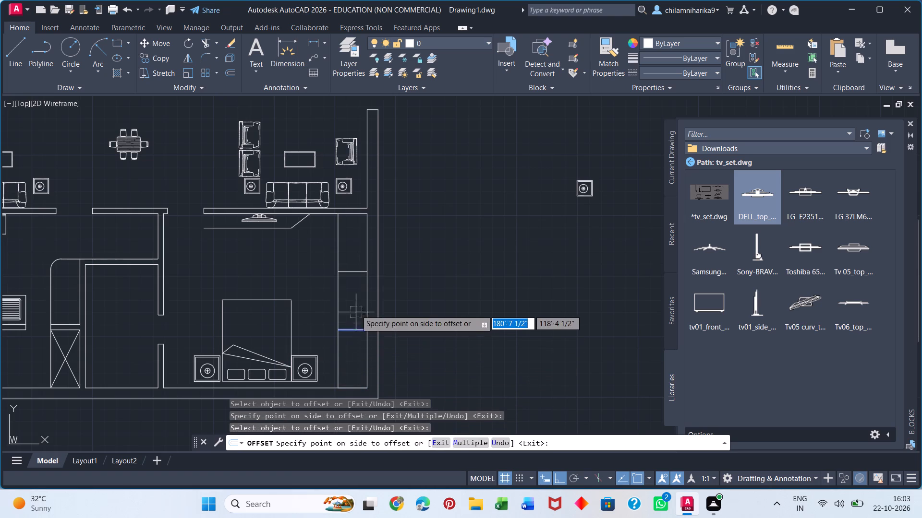
left_click(354, 290)
key("Escape")
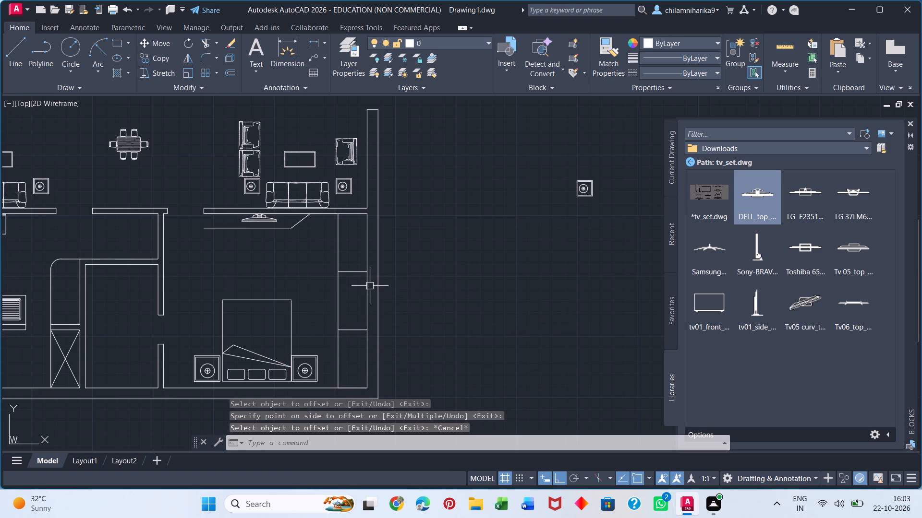
Delete the moved line overlapping the bottom wall at the strip's lower end.
left_click(351, 389)
key("Delete")
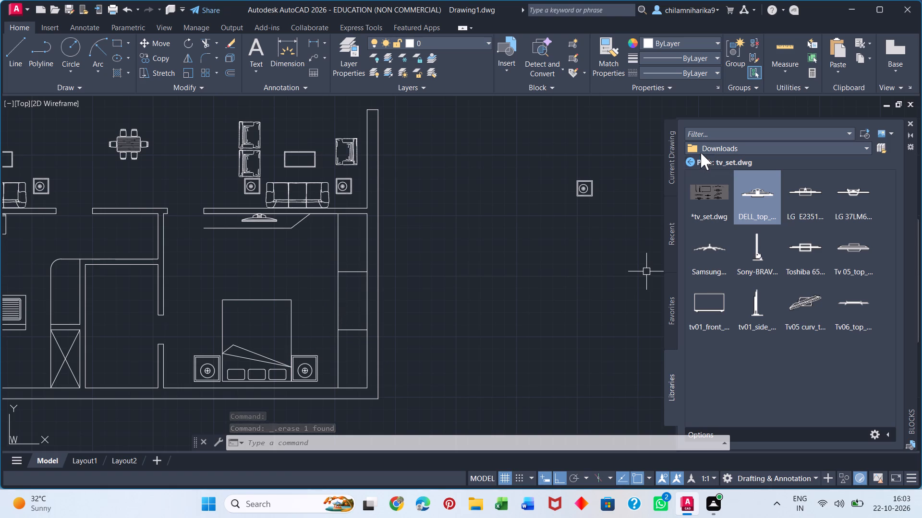
Switch the block library to furniture_for_bar_and_restaurant.dwg.
left_click(686, 159)
left_click(735, 145)
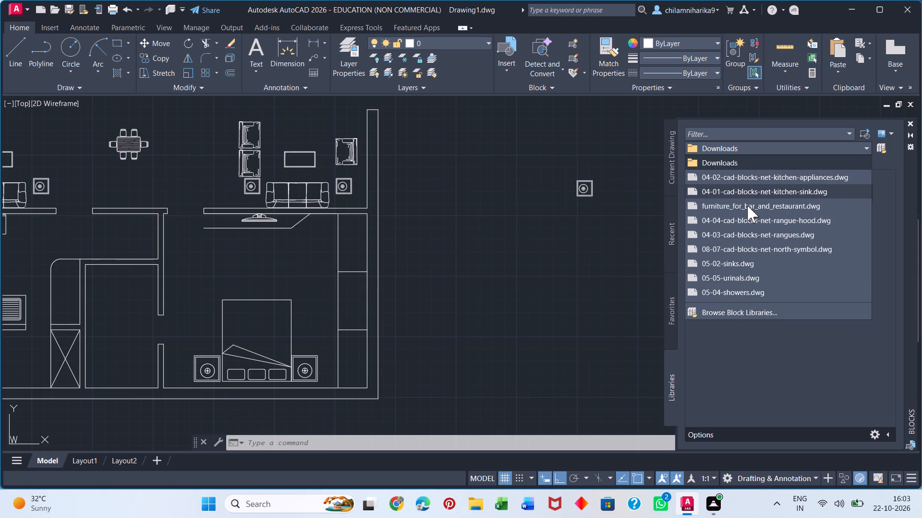
left_click(747, 205)
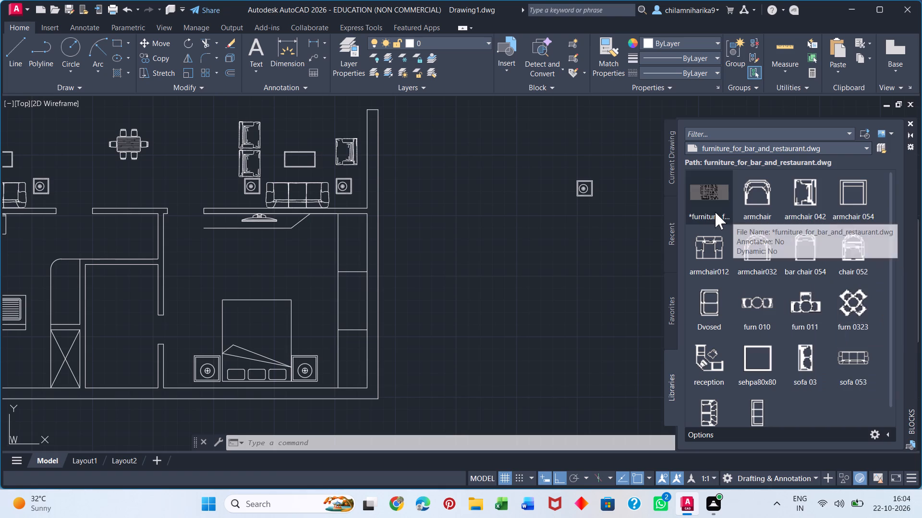
Insert the armchair032 block between the bed and the TV unit, keeping its existing definition and picking the scale factor freehand.
left_click(762, 261)
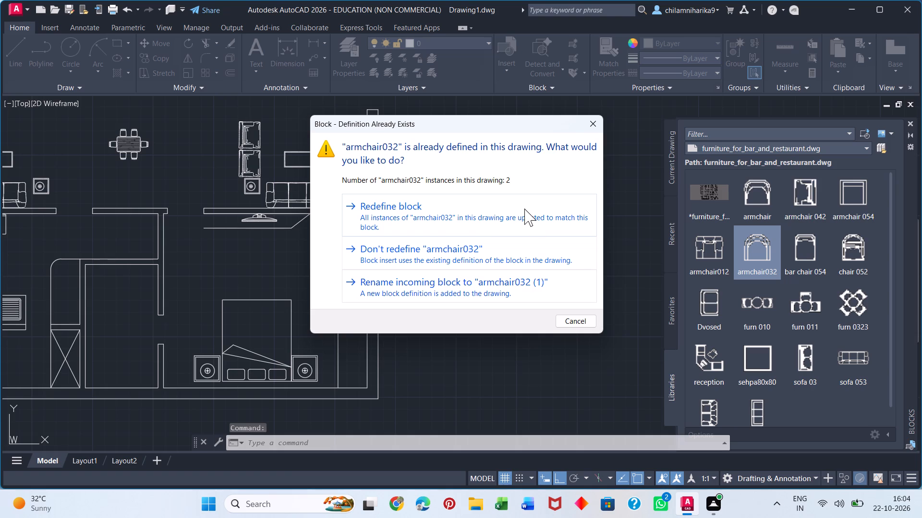
left_click(578, 320)
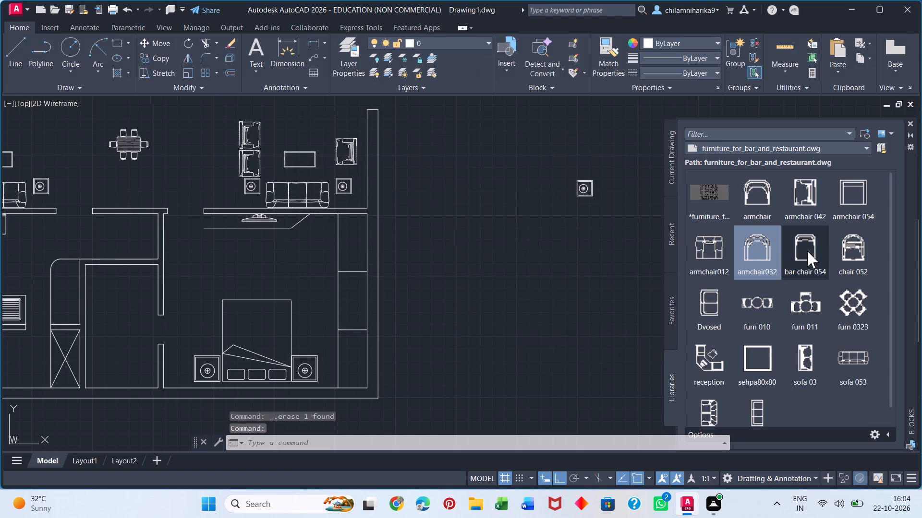
left_click(749, 242)
right_click(749, 242)
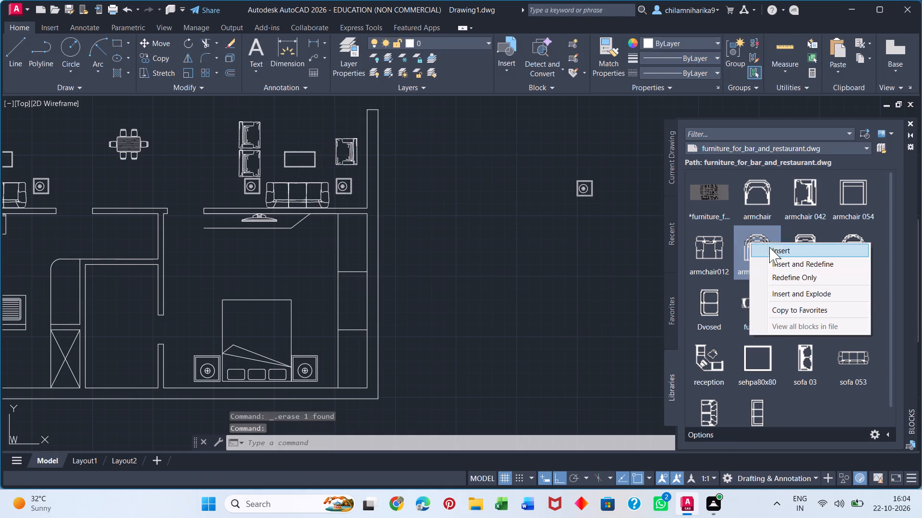
left_click(767, 244)
left_click(310, 287)
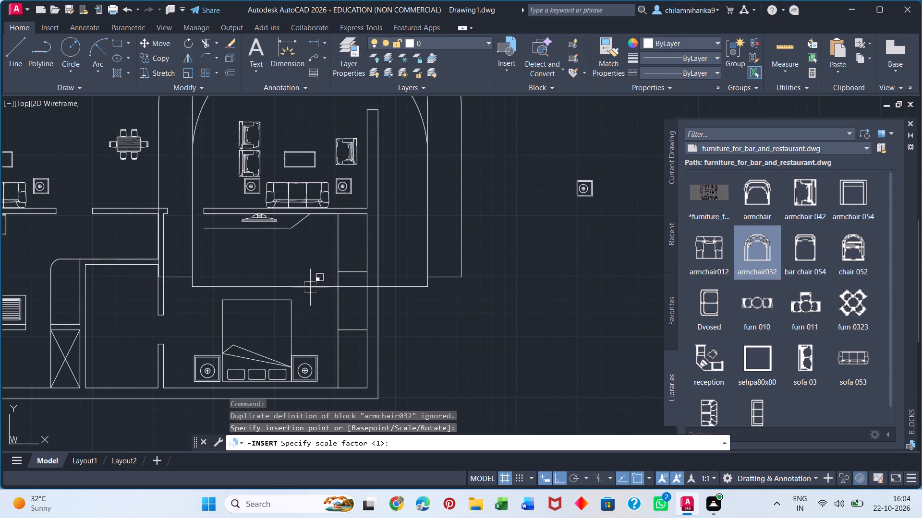
left_click(397, 318)
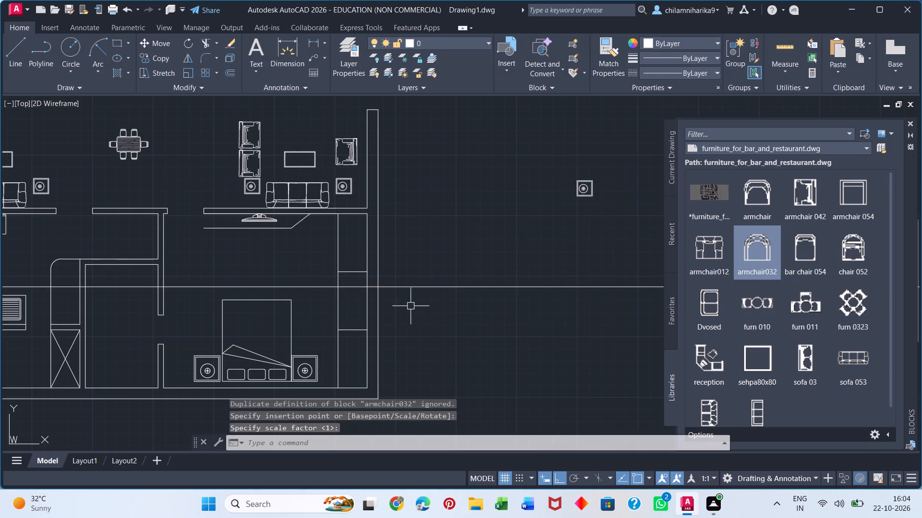
Scale the oversized armchair down freehand from its lower-left corner.
scroll(411, 307, "down", 14)
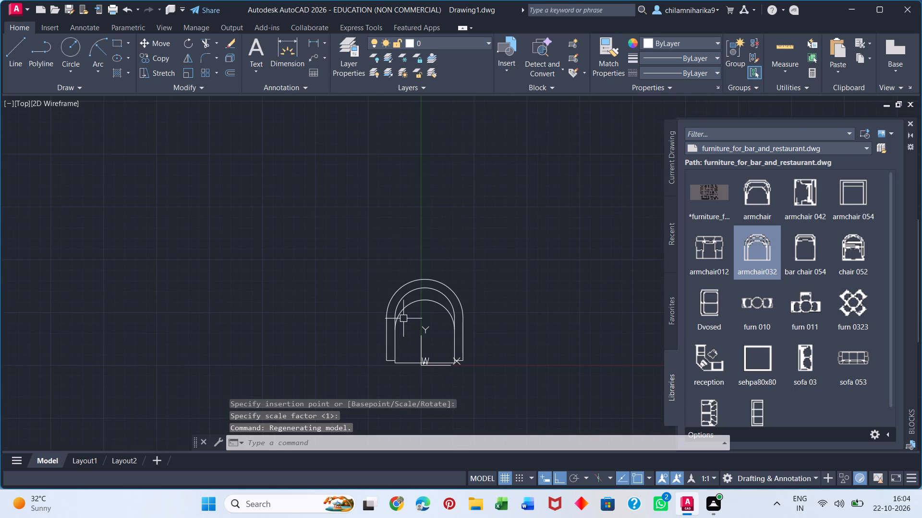
left_click(403, 318)
left_click(397, 321)
key("s")
key("c")
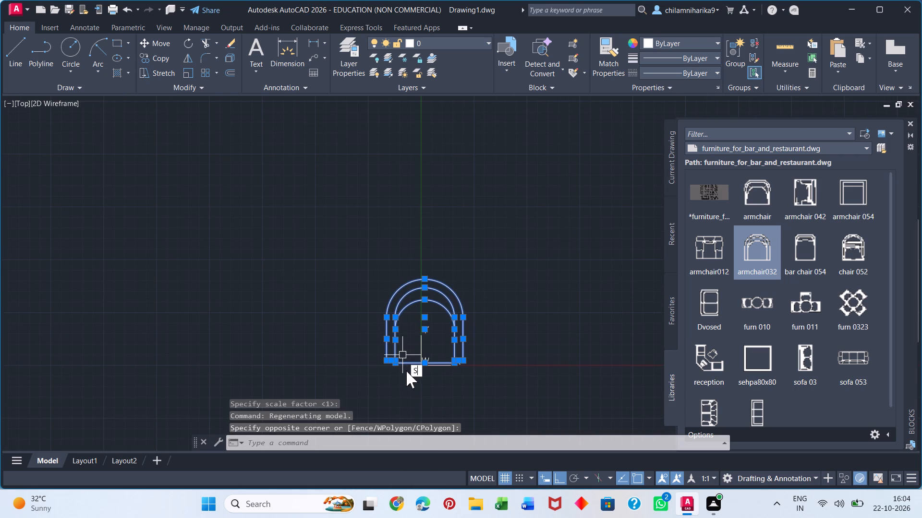
key("Return")
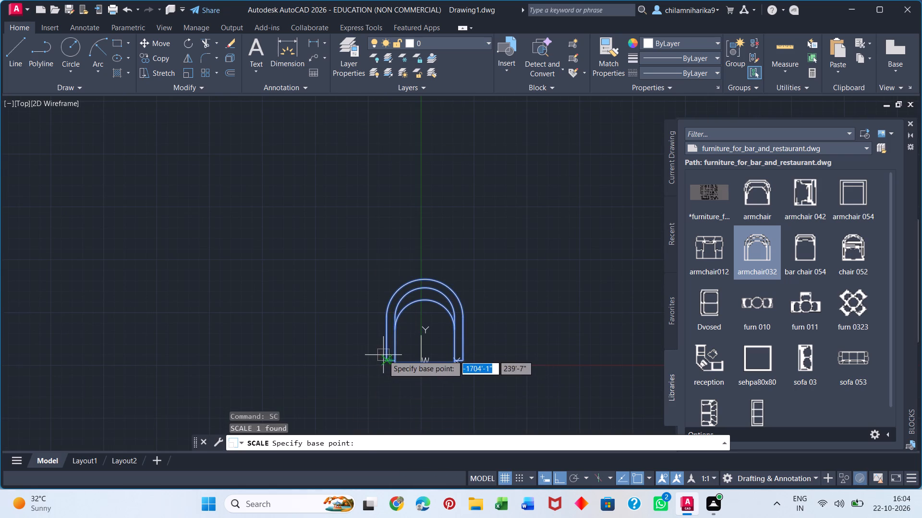
left_click(384, 360)
left_click(387, 358)
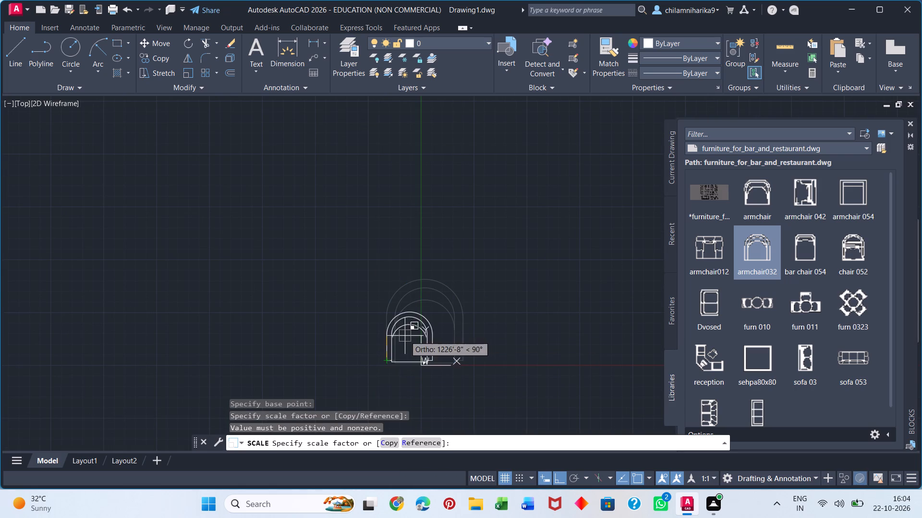
left_click(388, 359)
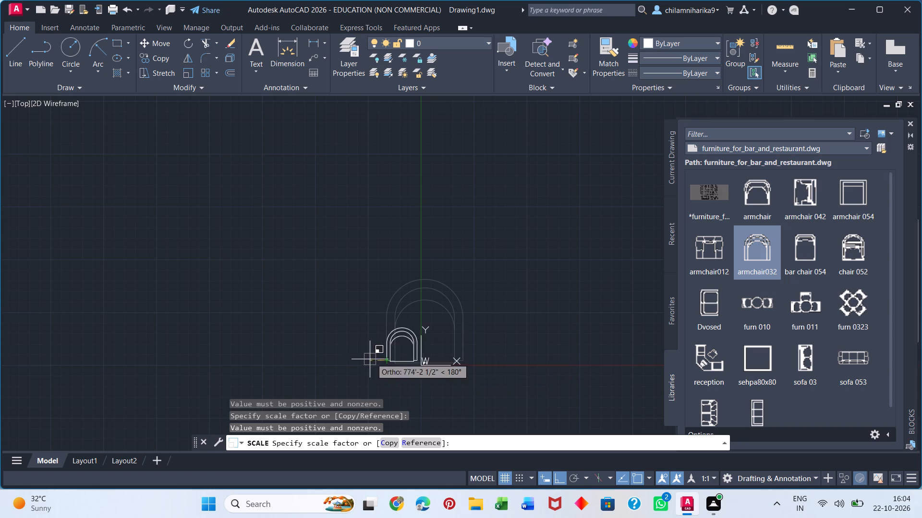
scroll(365, 388, "up", 2)
scroll(371, 384, "down", 1)
middle_click_drag(371, 384, 320, 424)
scroll(350, 364, "up", 3)
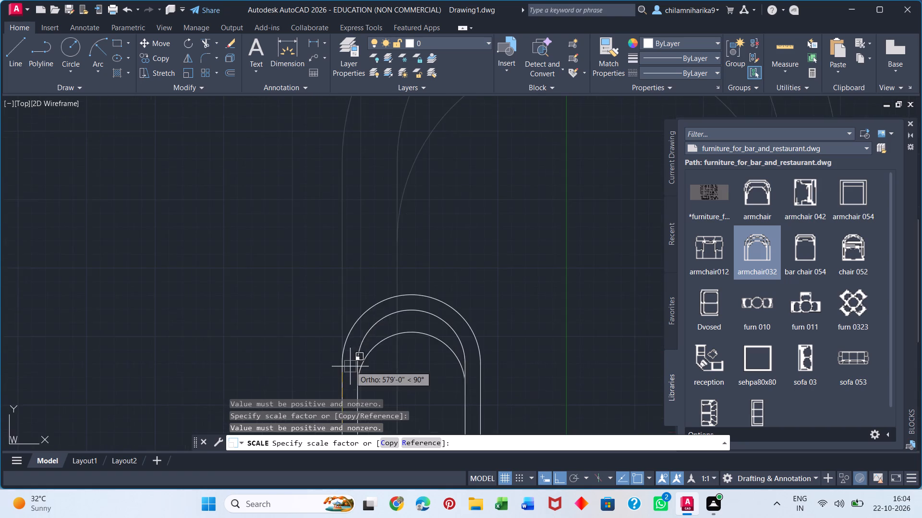
middle_click_drag(351, 366, 393, 82)
scroll(355, 360, "up", 1)
scroll(396, 145, "up", 4)
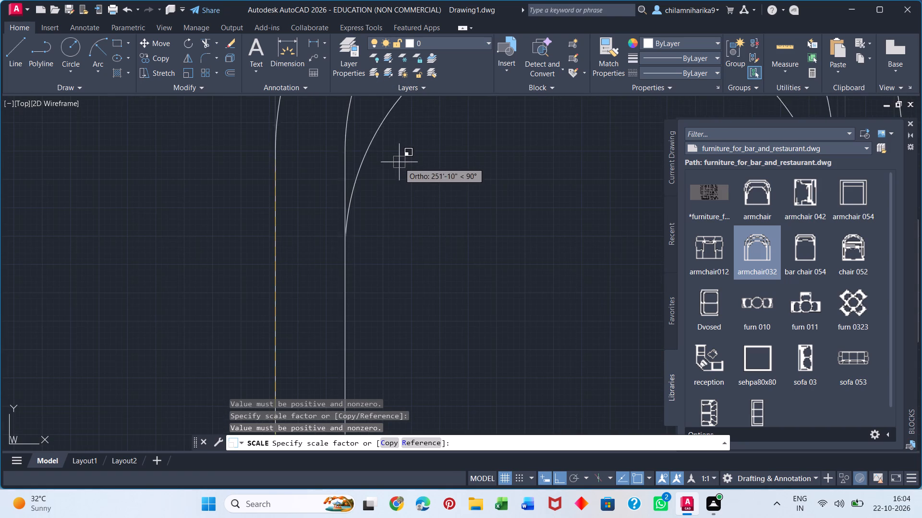
left_click(354, 258)
Move the scaled armchair by its lower-right corner horizontally across to just above the house floor plan.
scroll(305, 245, "down", 4)
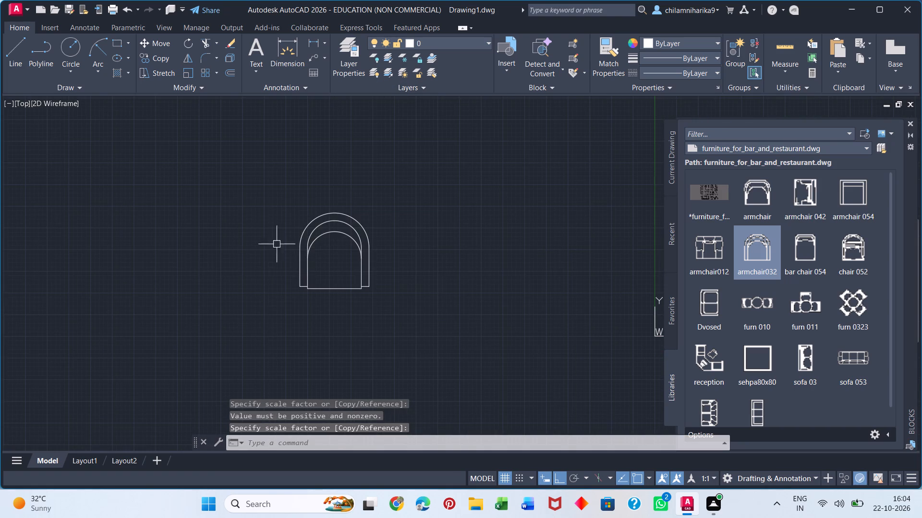
left_click_drag(251, 189, 252, 202)
left_click(390, 313)
key("m")
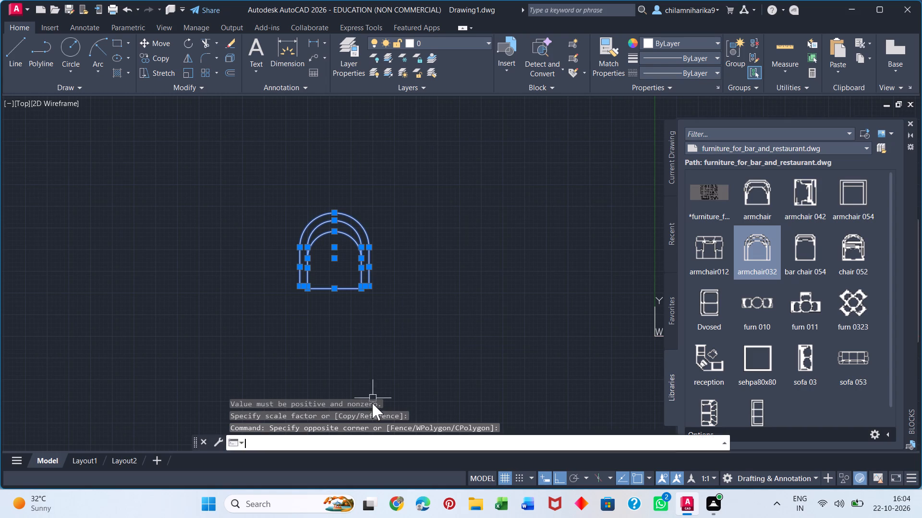
key("Return")
left_click(367, 289)
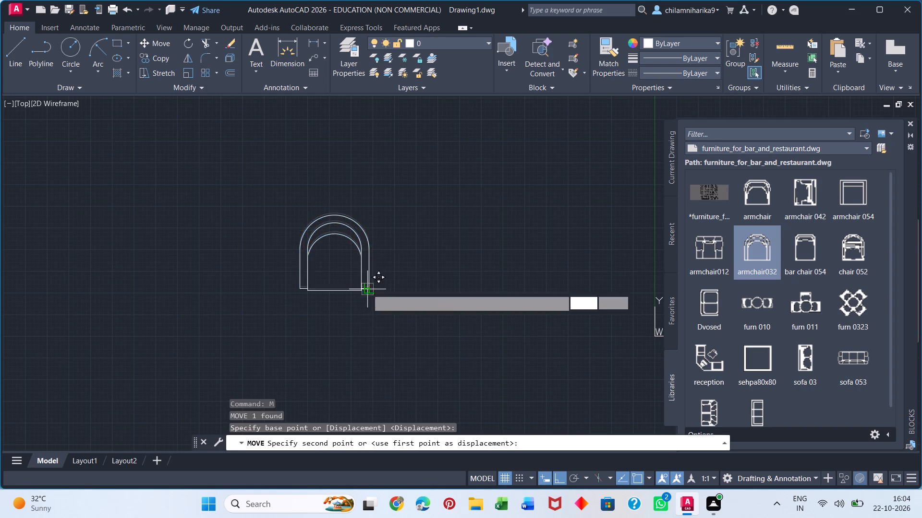
scroll(402, 305, "down", 7)
scroll(431, 306, "up", 3)
scroll(319, 309, "up", 4)
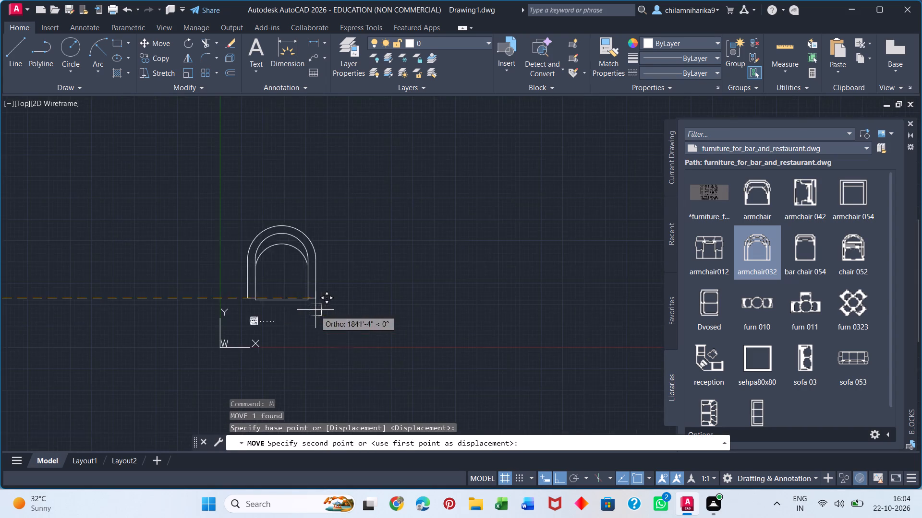
scroll(247, 357, "up", 3)
left_click(434, 260)
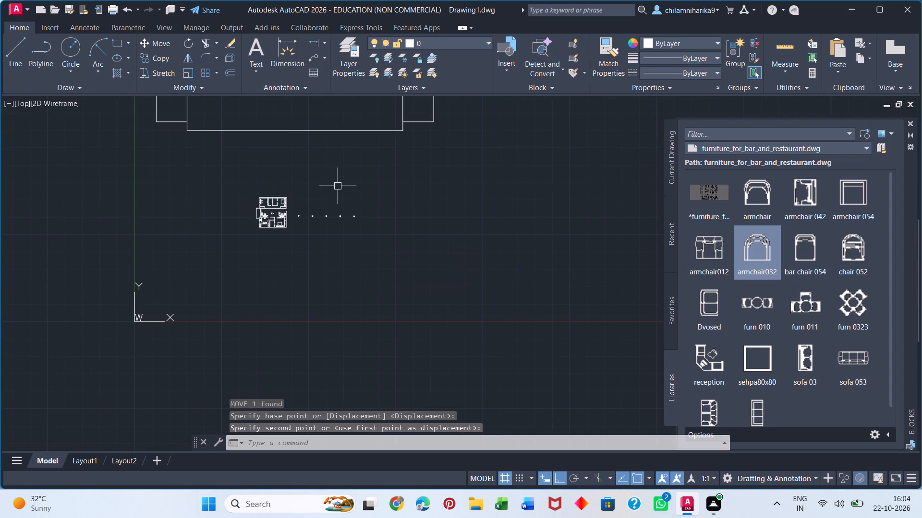
Scale the armchair down again from the front-left corner of its seat, to roughly the size of a room.
left_click(292, 129)
key("s")
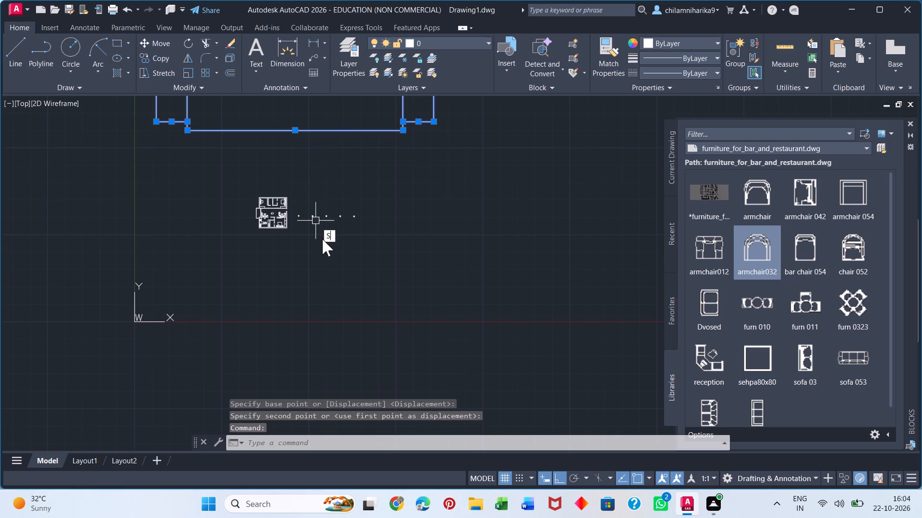
key("c")
key("Return")
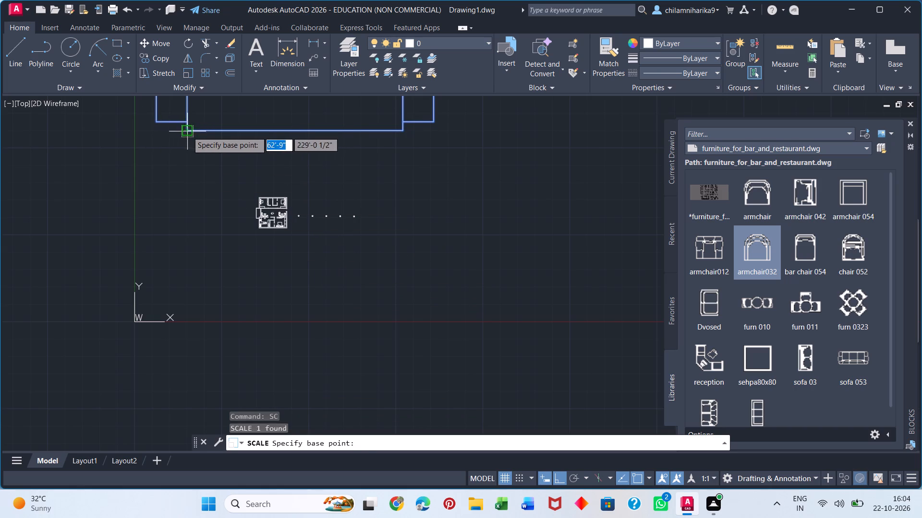
left_click(187, 131)
left_click(193, 126)
Move the armchair with Ortho off to the empty space just outside the bedroom's right wall.
left_click_drag(205, 106, 208, 118)
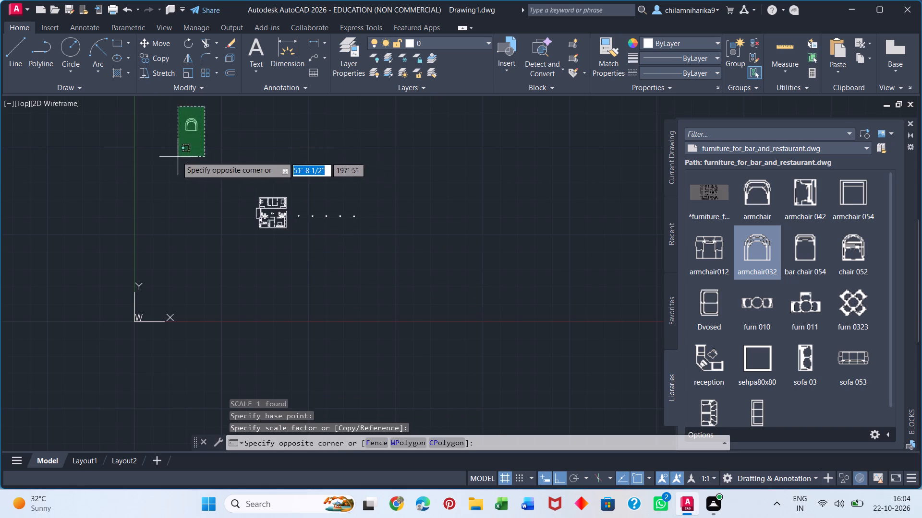
left_click(177, 156)
key("m")
key("Return")
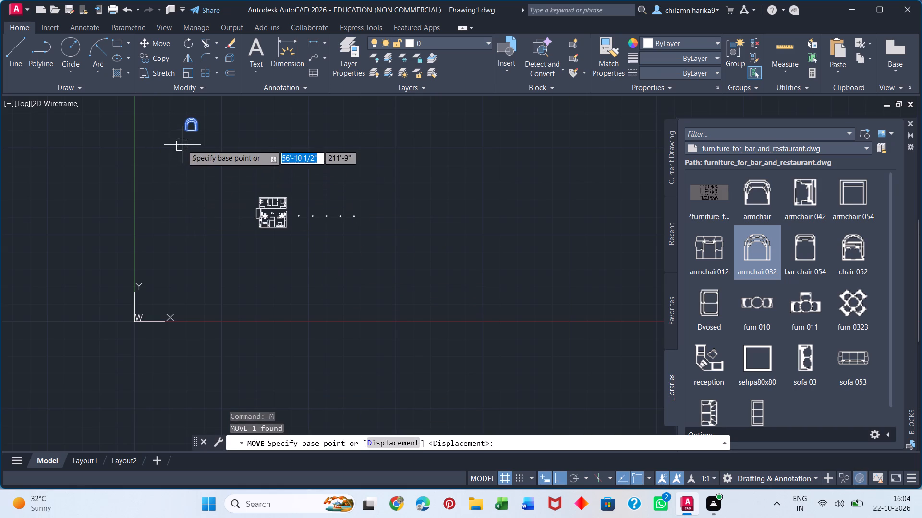
left_click_drag(188, 134, 192, 139)
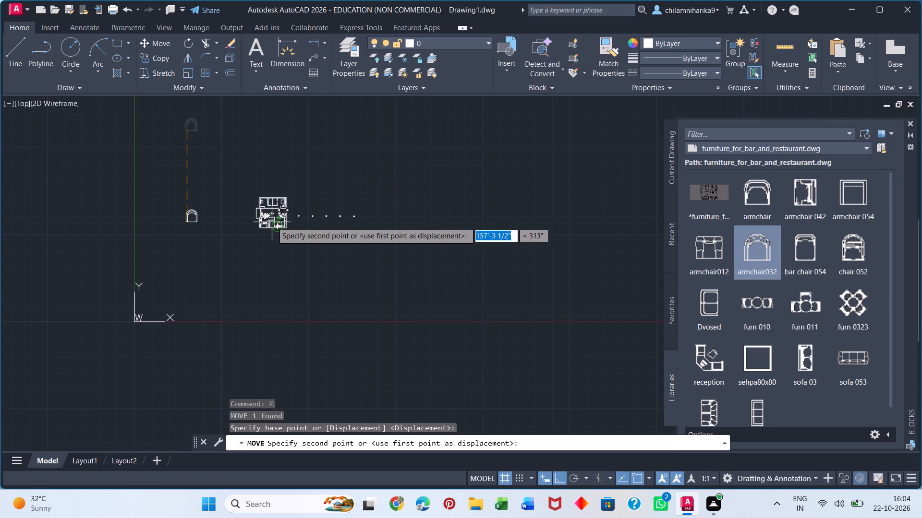
key("F8")
scroll(273, 215, "up", 6)
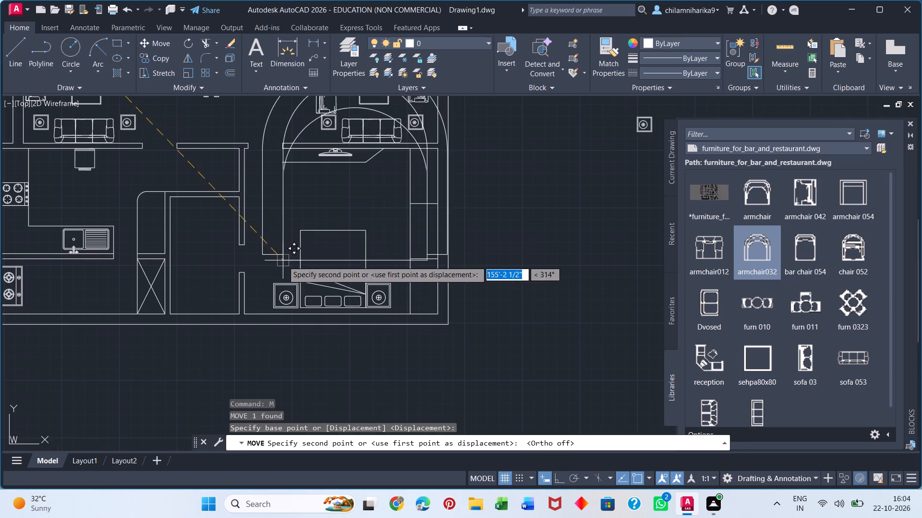
left_click(483, 316)
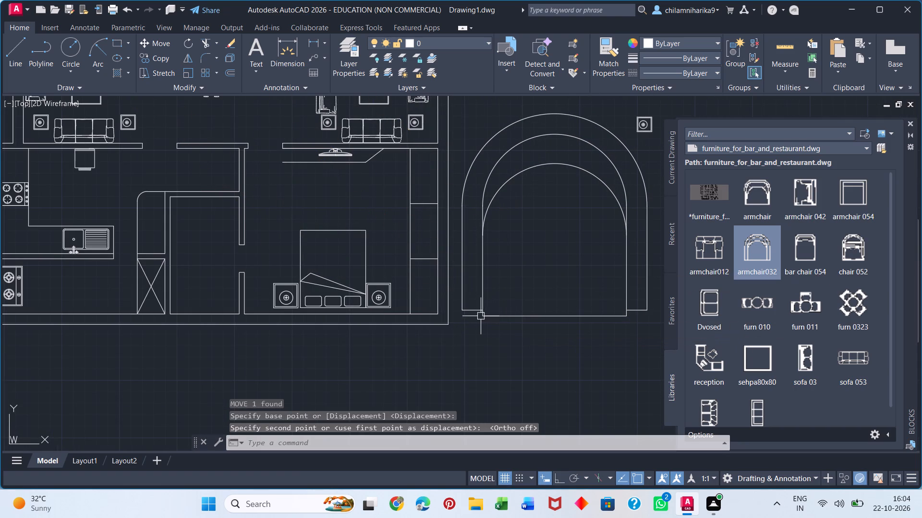
Scale the armchair down from its seat's front-left corner to a size slightly larger than the bedside tables.
left_click(494, 298)
left_click(478, 306)
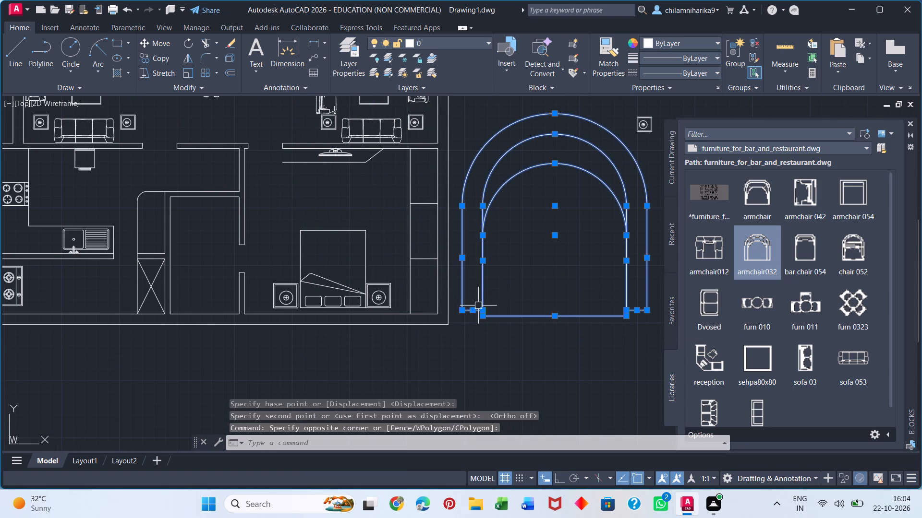
type("SC")
key("Return")
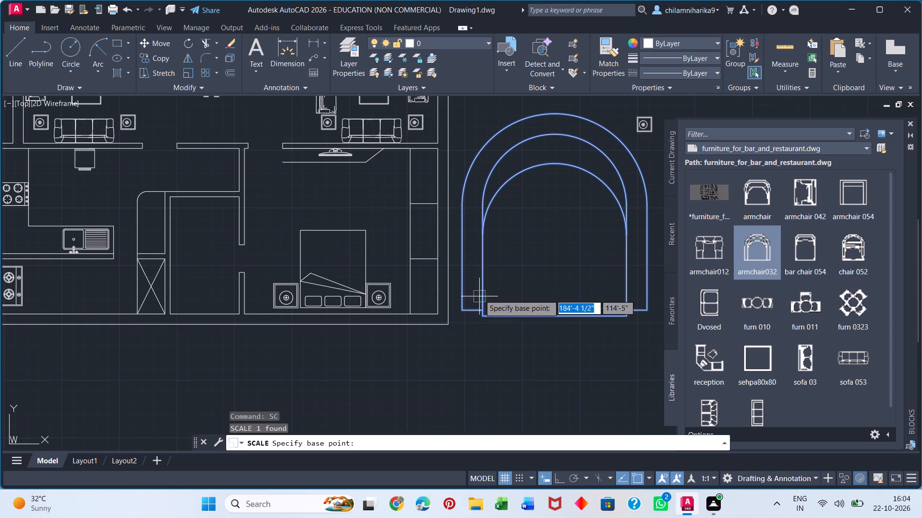
left_click(484, 316)
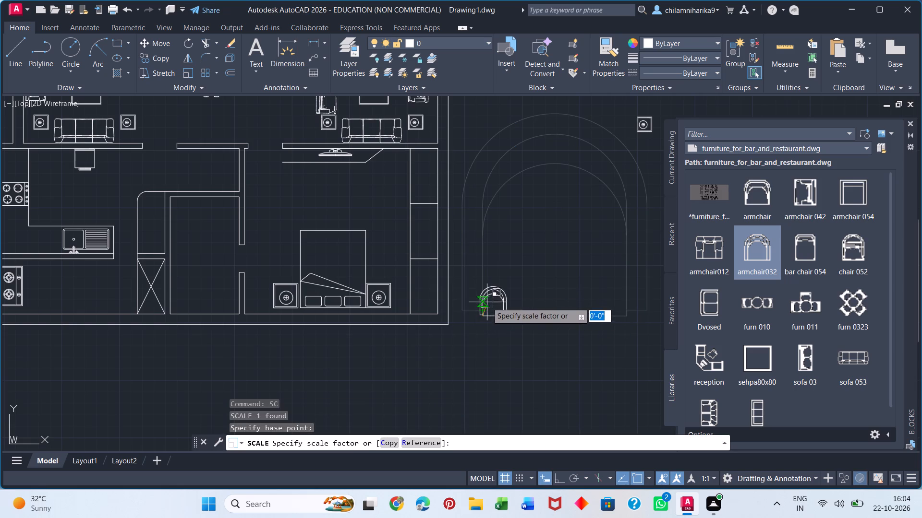
left_click(487, 302)
Move the armchair into the bedroom, between the bed and the divided strip along the right wall.
left_click_drag(517, 274, 518, 285)
left_click(476, 329)
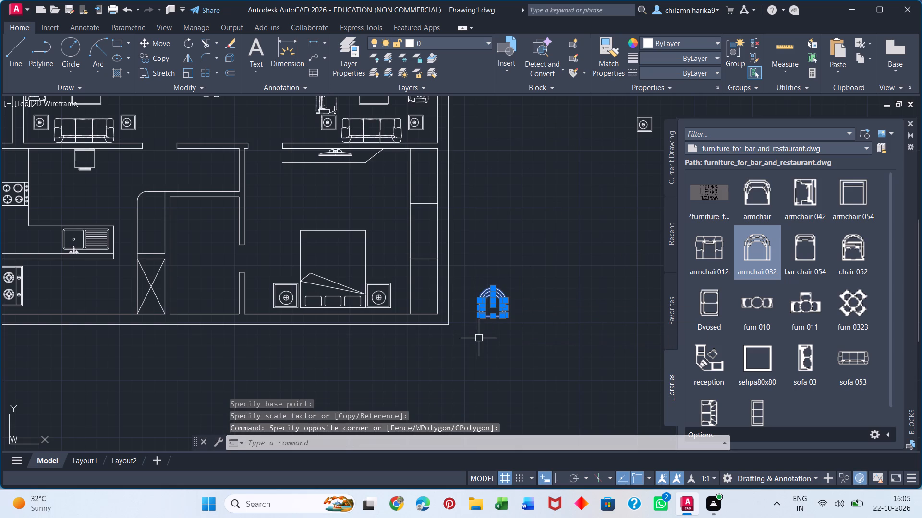
key("m")
key("Return")
left_click_drag(486, 314, 484, 309)
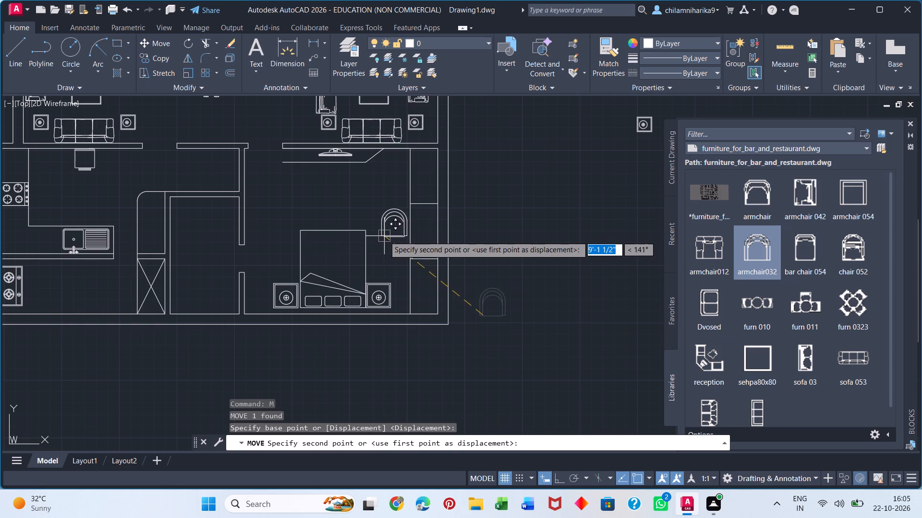
left_click(383, 242)
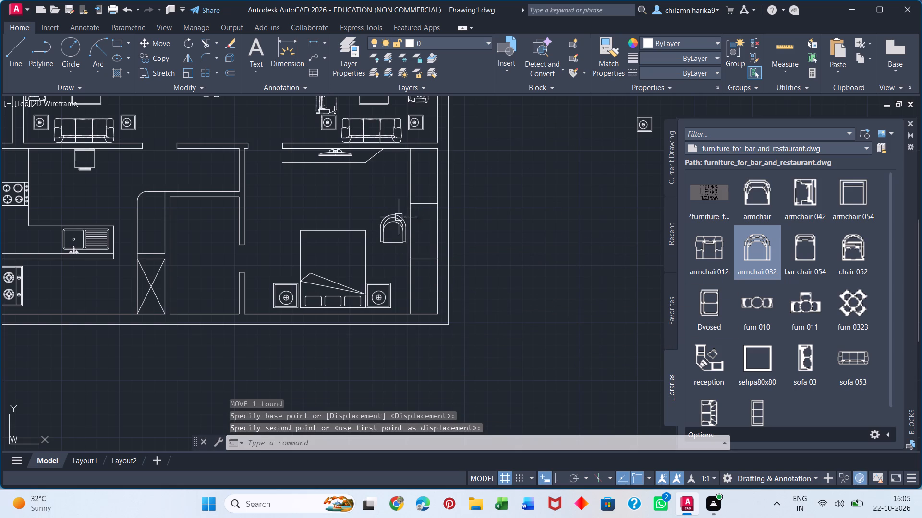
Rotate the armchair 90° counterclockwise about its front-left corner with Ortho on, so its seat faces the strip.
left_click(395, 221)
key("r")
key("o")
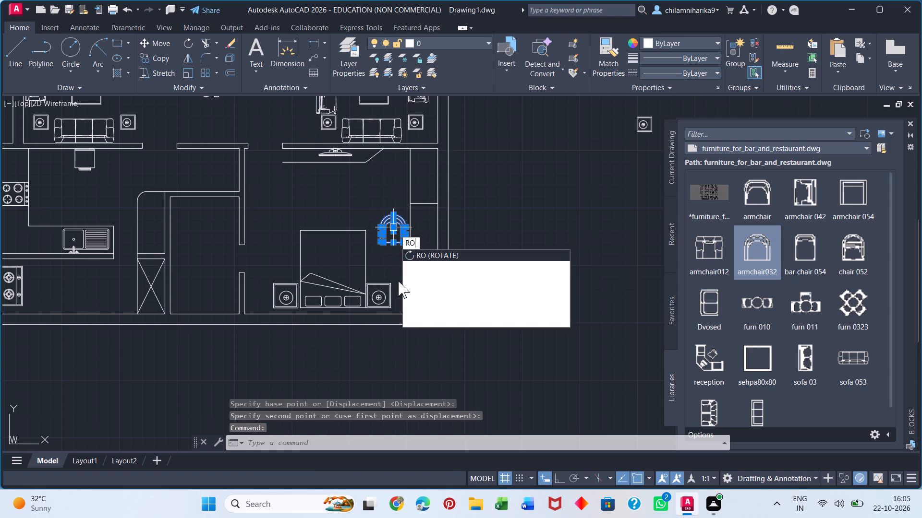
key("Return")
left_click(376, 242)
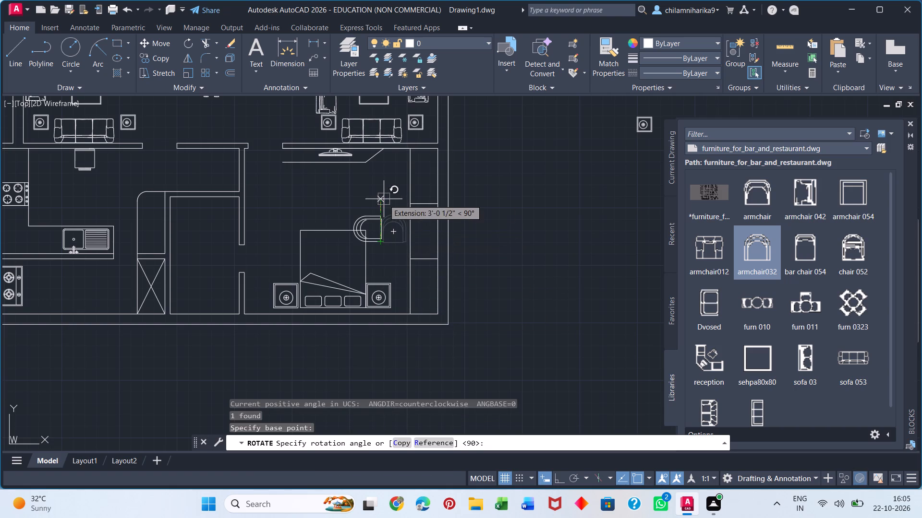
key("F8")
left_click(384, 186)
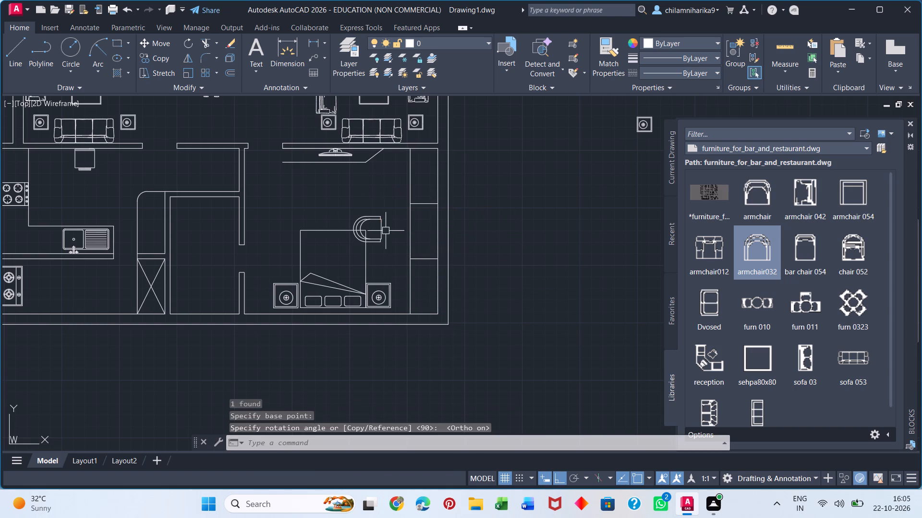
Move the armchair closer to the divided strip along the bedroom's right wall, leaving a small gap in front of its seat.
left_click(382, 231)
key("m")
key("Return")
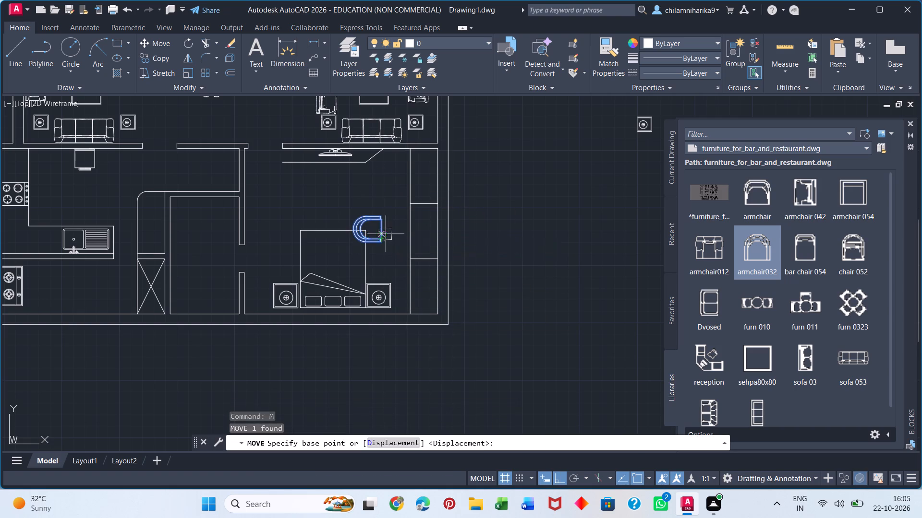
left_click(381, 243)
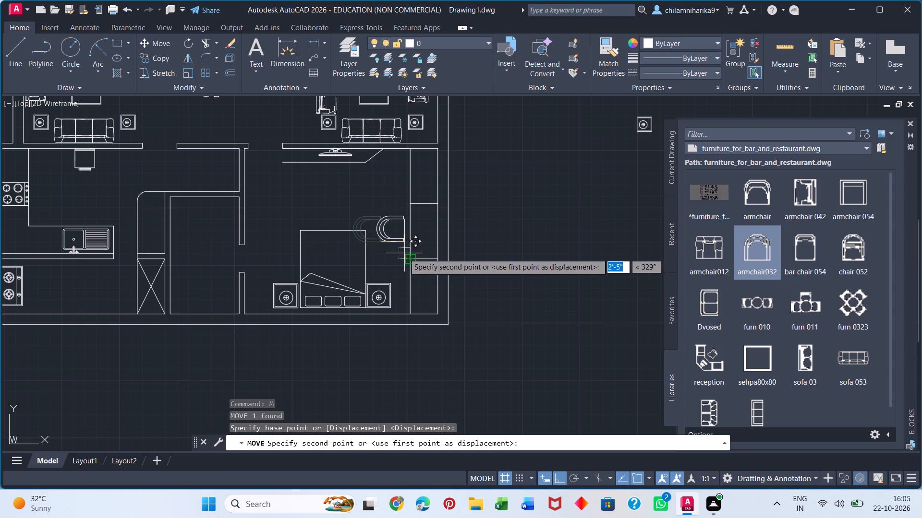
left_click(402, 252)
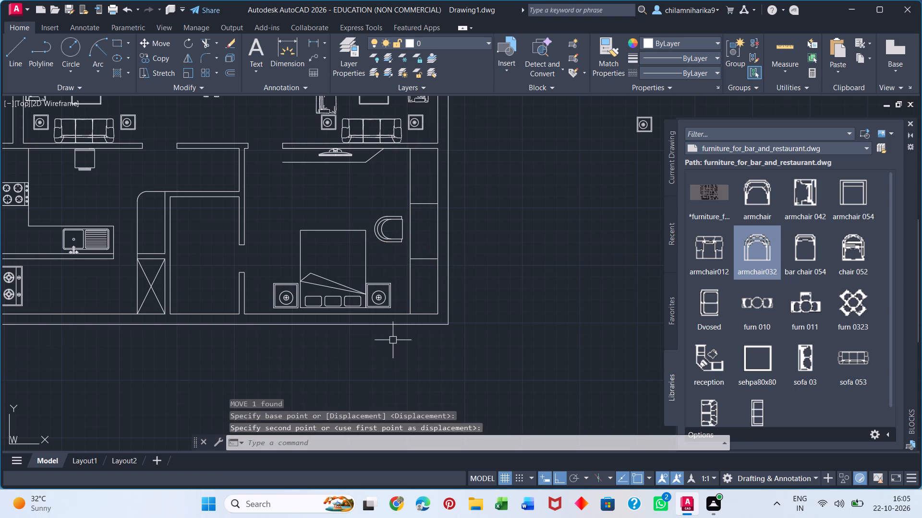
Delete the row of leftover side tables outside the house, to the right of the floor plan.
scroll(343, 225, "down", 3)
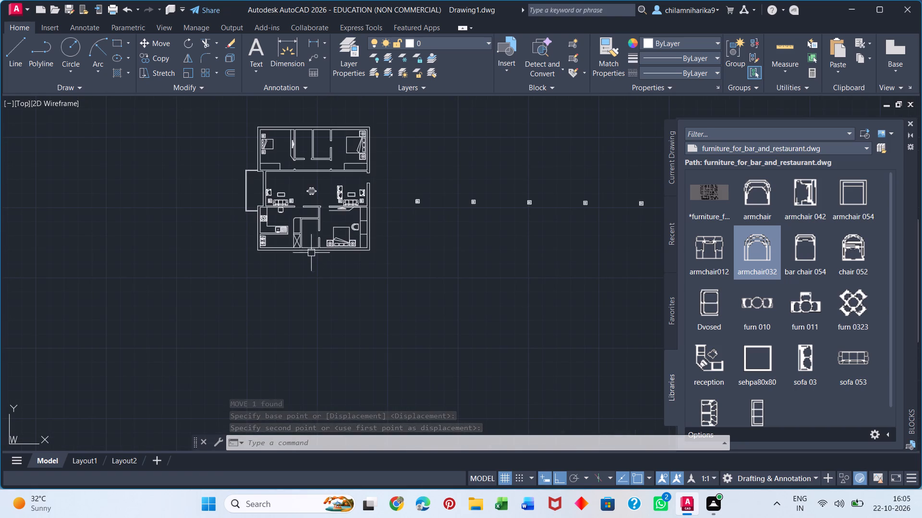
scroll(322, 245, "down", 3)
left_click_drag(428, 195, 433, 208)
left_click(339, 300)
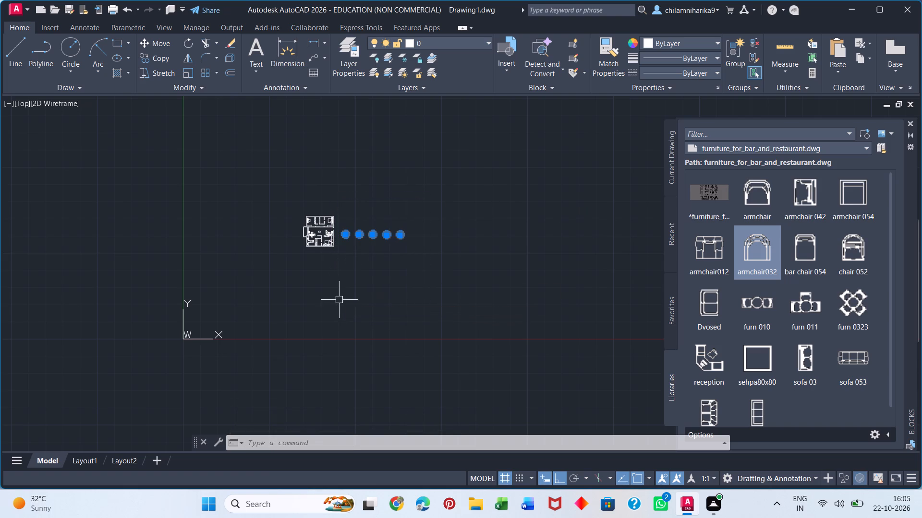
key("Delete")
Scale the six-seat dining set in the central hall up to a little over twice its size, based at its right-end chair.
scroll(324, 253, "up", 2)
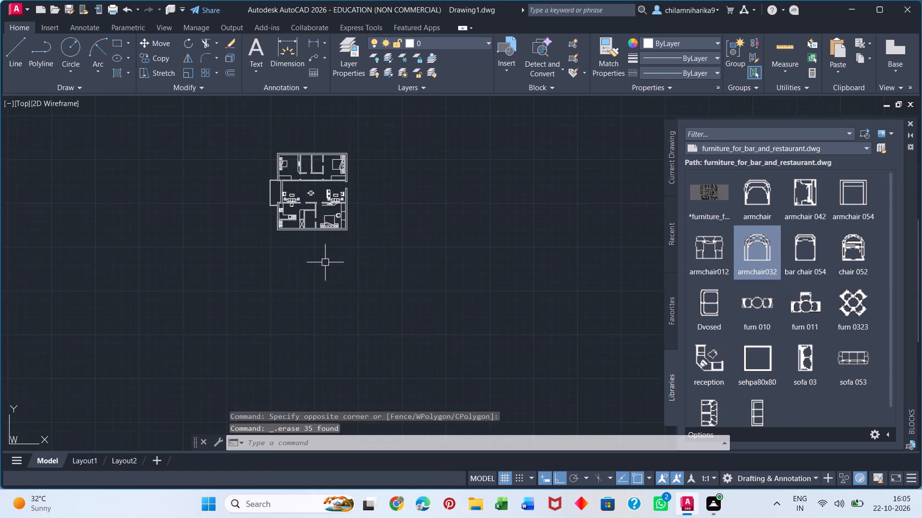
scroll(319, 171, "up", 3)
scroll(259, 259, "up", 2)
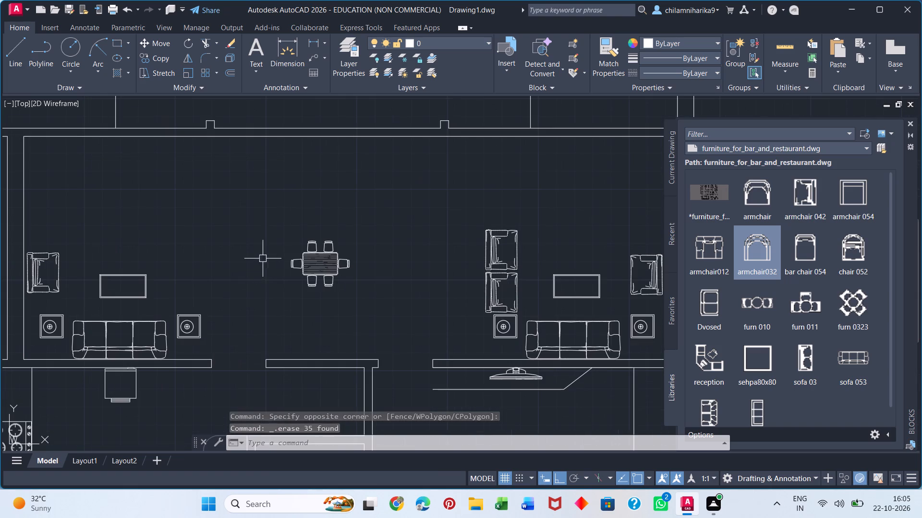
left_click(273, 220)
left_click(368, 302)
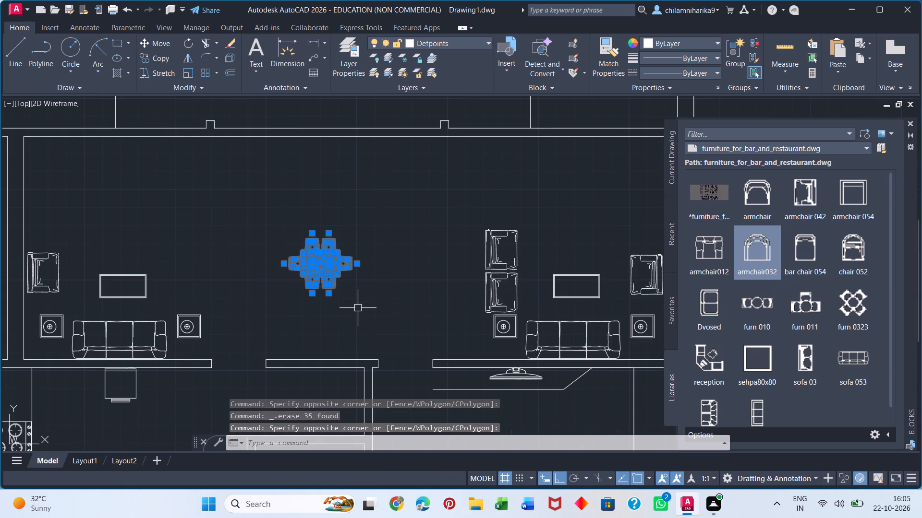
key("d")
key("BackSpace")
type("SC")
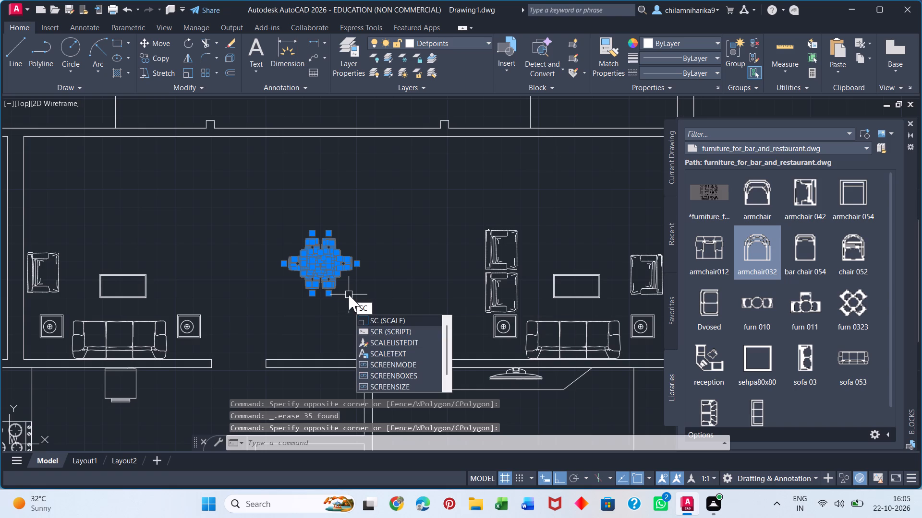
key("Return")
left_click(351, 268)
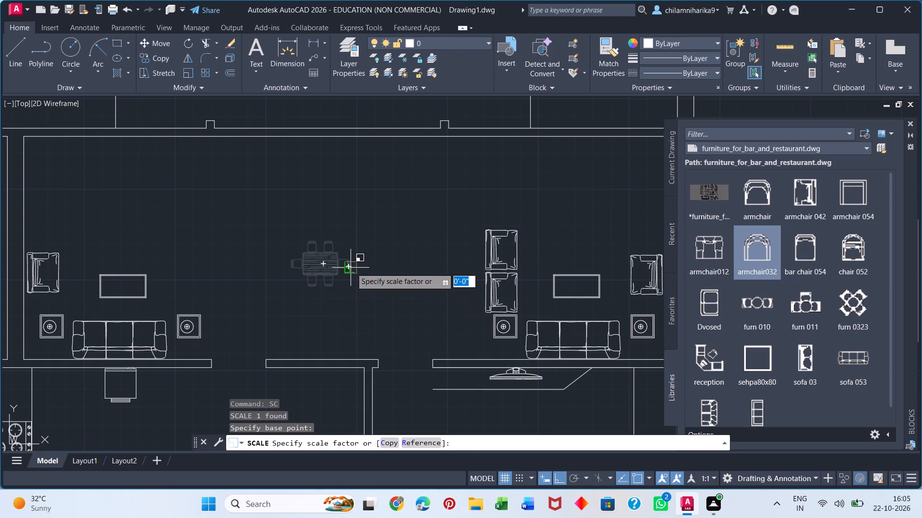
left_click(416, 265)
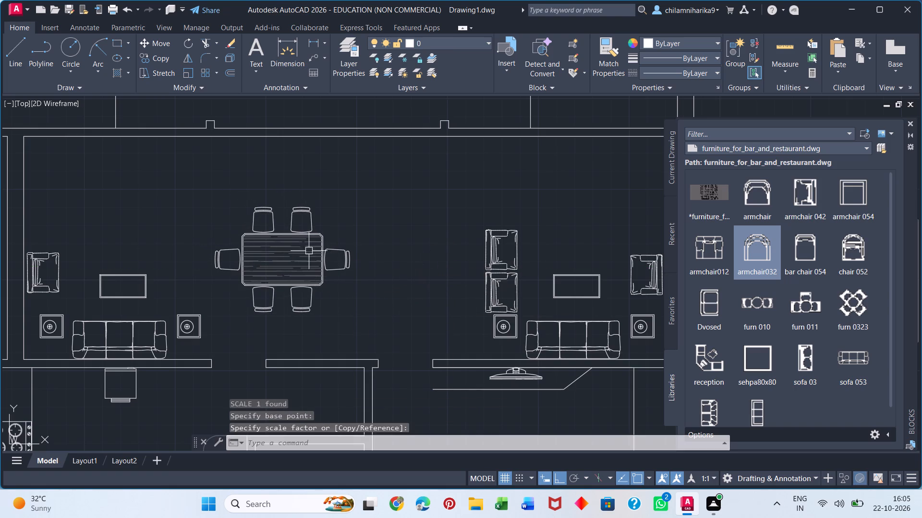
Move the enlarged dining set to the right, into the open space between the two sofa groups.
left_click(242, 247)
key("m")
key("Return")
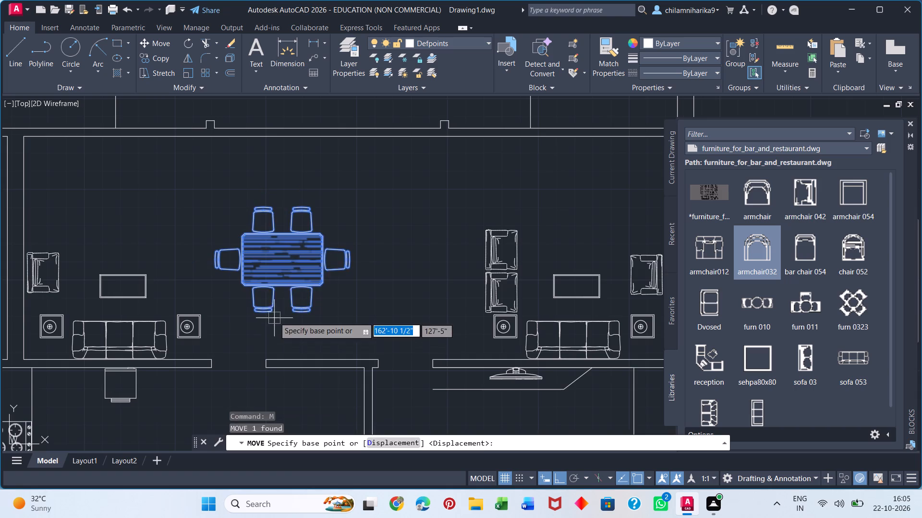
left_click(264, 253)
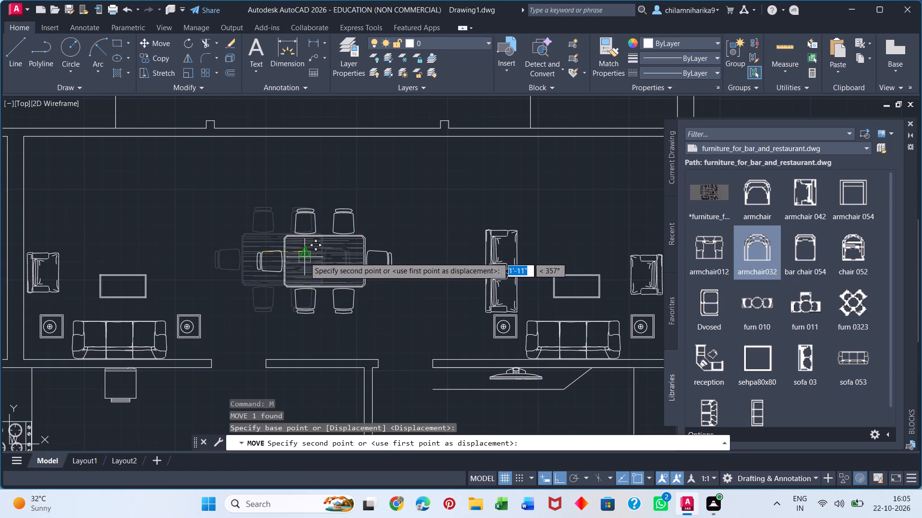
left_click(325, 252)
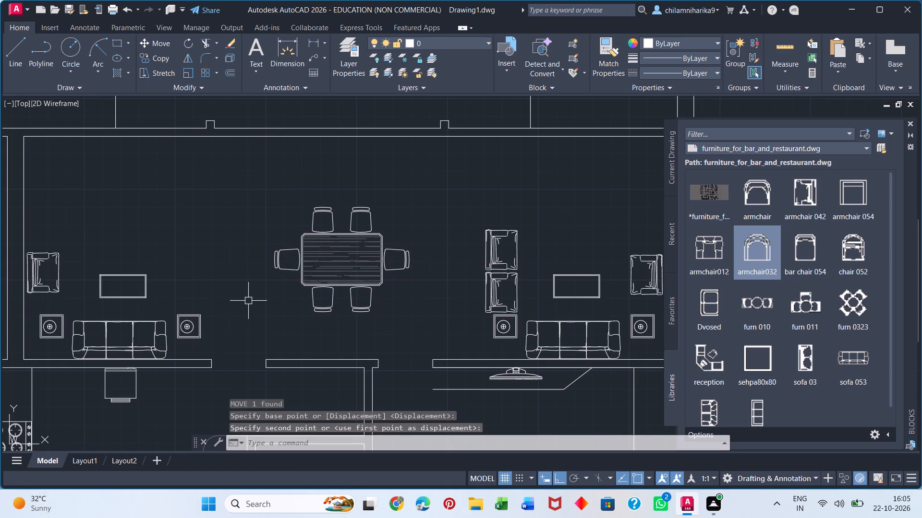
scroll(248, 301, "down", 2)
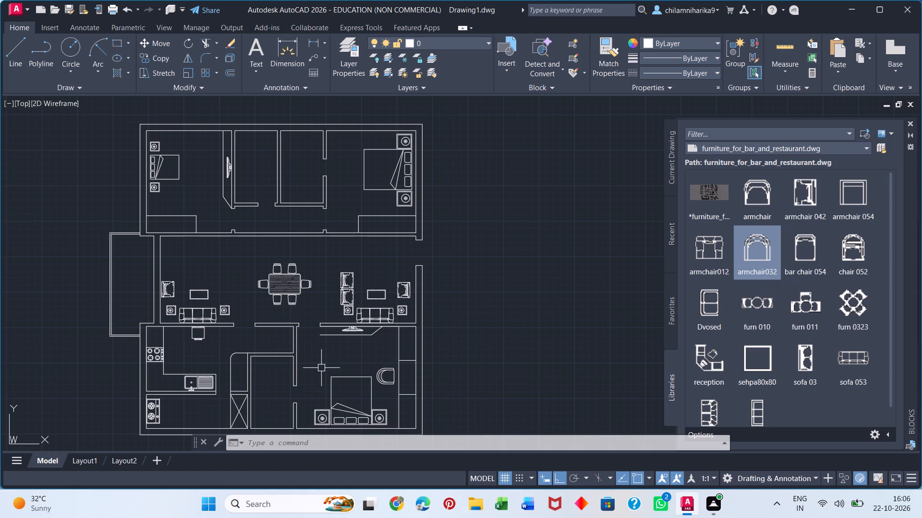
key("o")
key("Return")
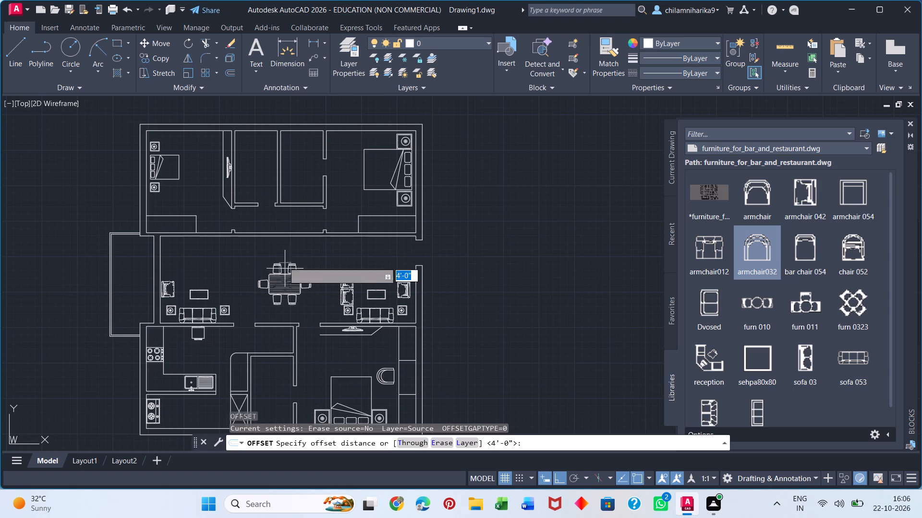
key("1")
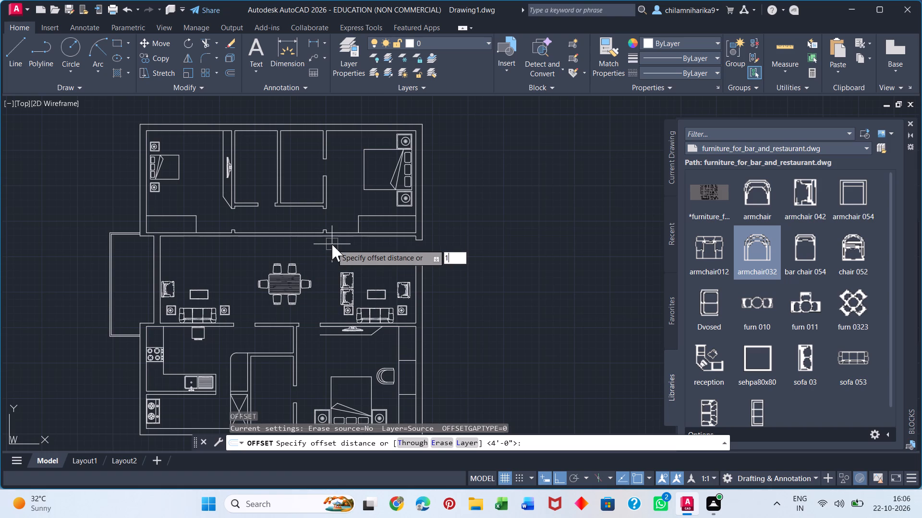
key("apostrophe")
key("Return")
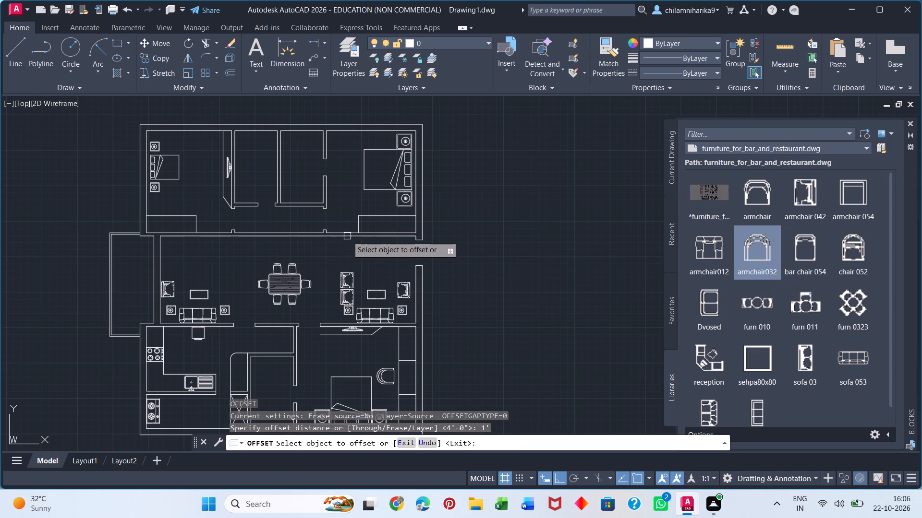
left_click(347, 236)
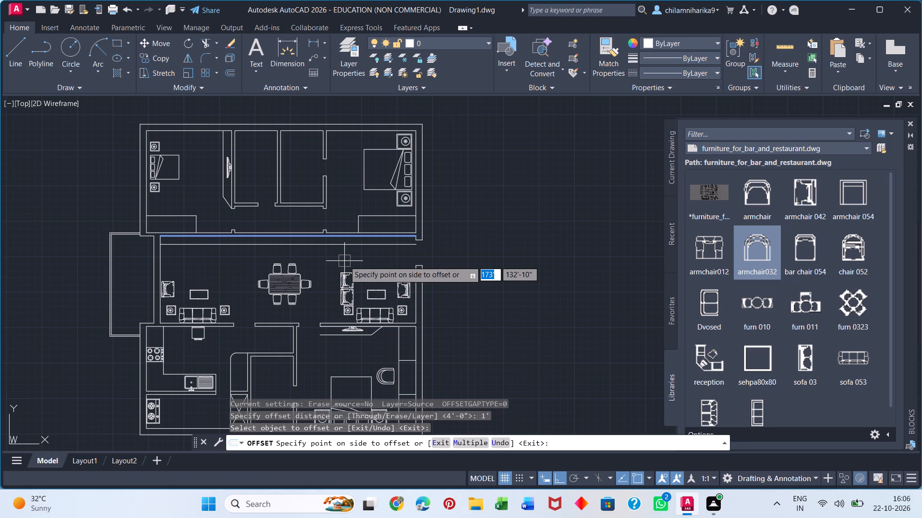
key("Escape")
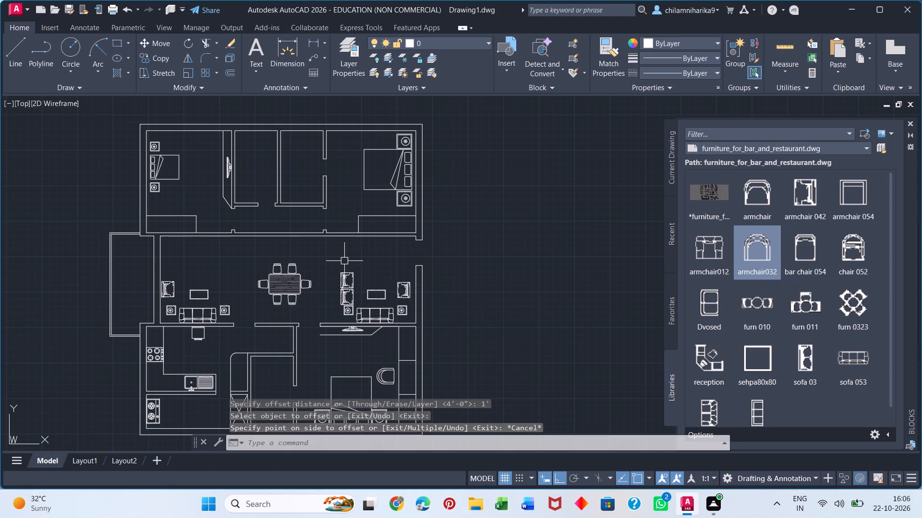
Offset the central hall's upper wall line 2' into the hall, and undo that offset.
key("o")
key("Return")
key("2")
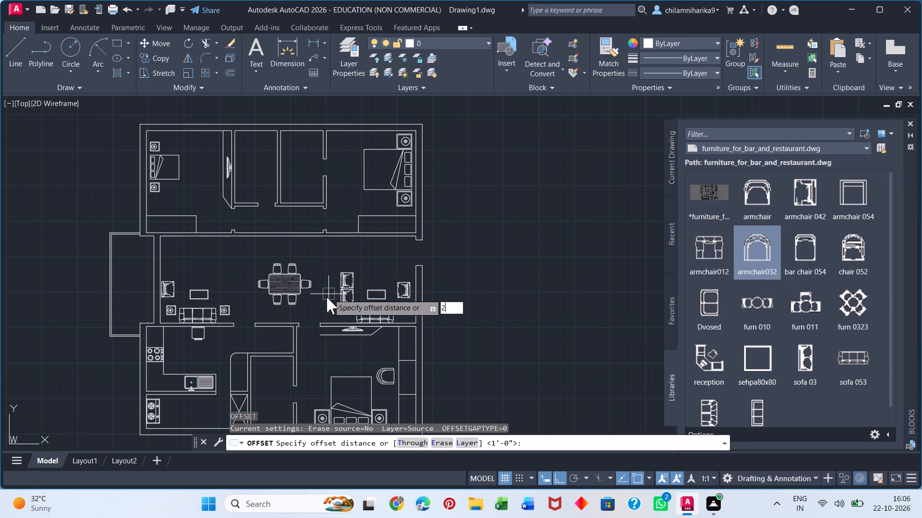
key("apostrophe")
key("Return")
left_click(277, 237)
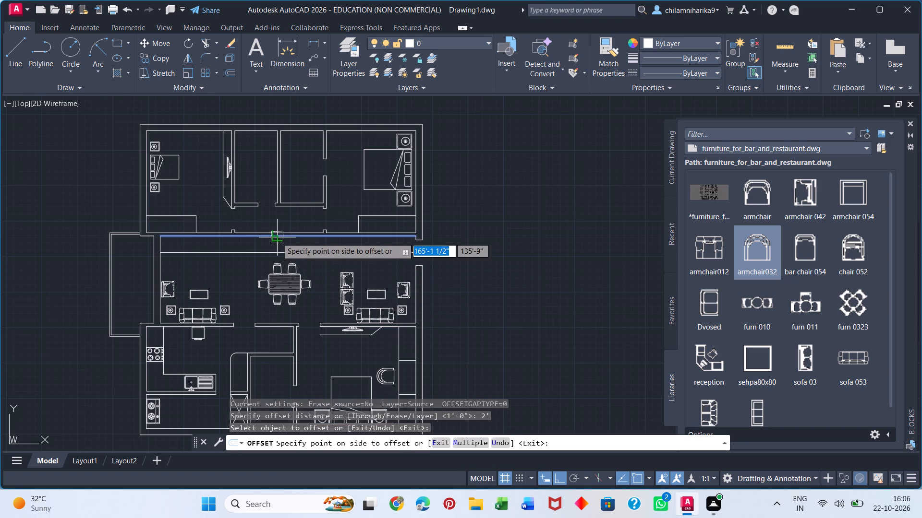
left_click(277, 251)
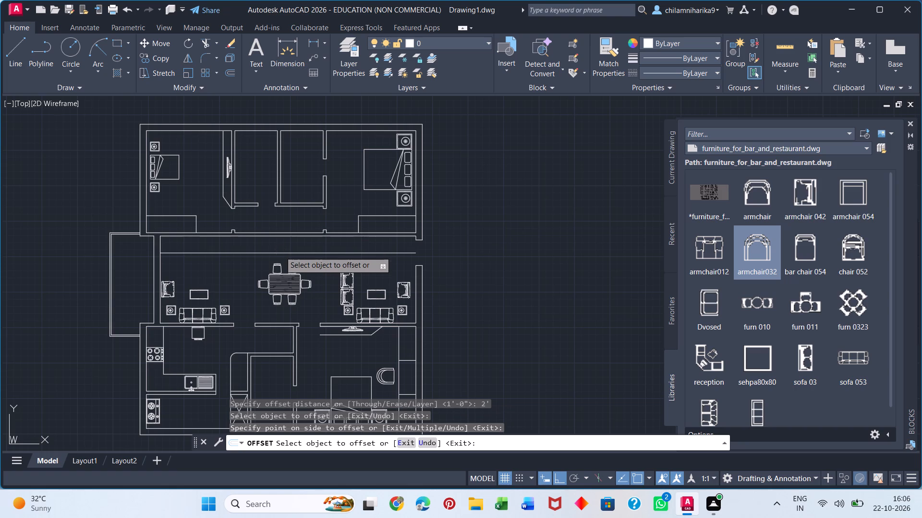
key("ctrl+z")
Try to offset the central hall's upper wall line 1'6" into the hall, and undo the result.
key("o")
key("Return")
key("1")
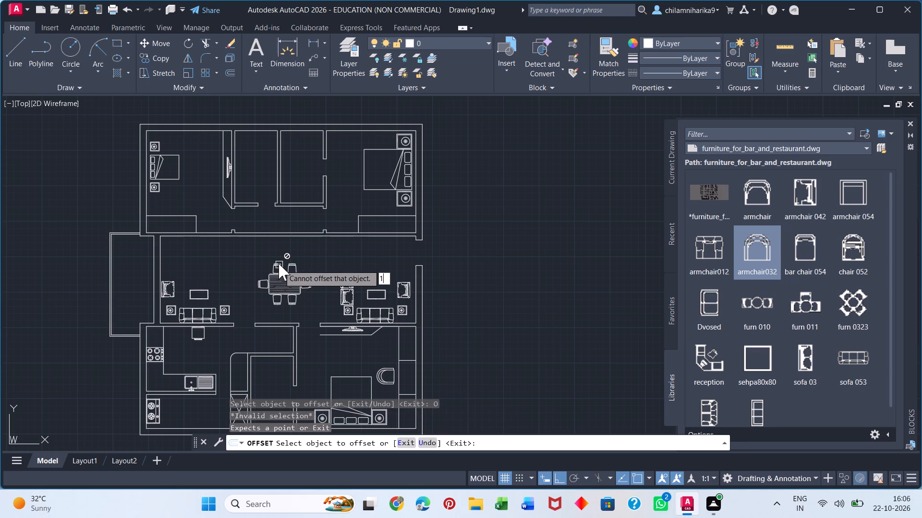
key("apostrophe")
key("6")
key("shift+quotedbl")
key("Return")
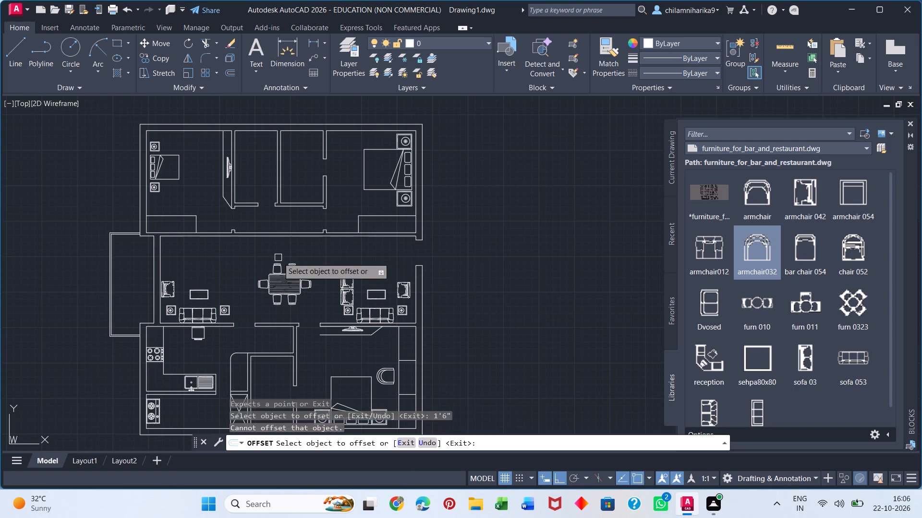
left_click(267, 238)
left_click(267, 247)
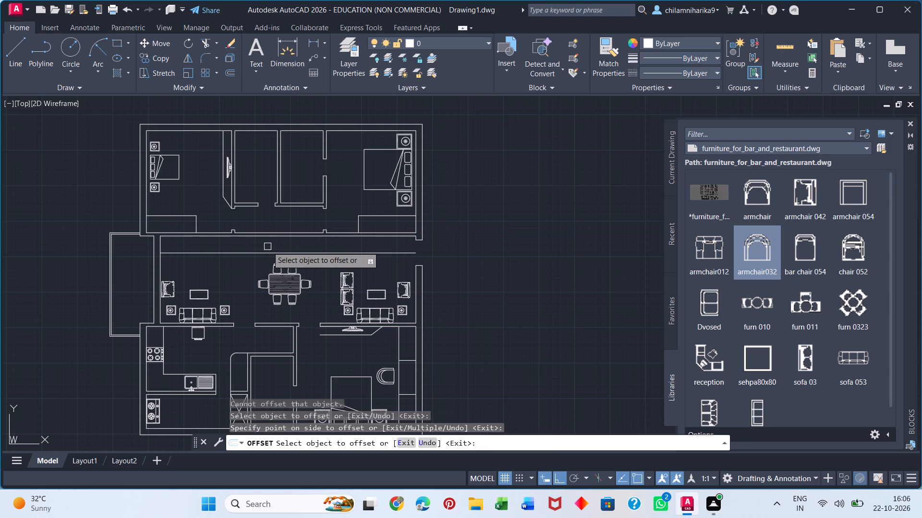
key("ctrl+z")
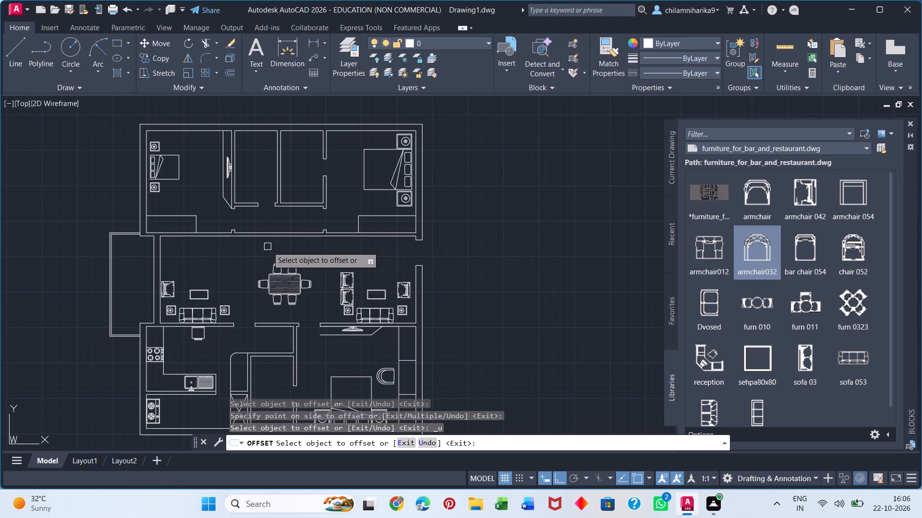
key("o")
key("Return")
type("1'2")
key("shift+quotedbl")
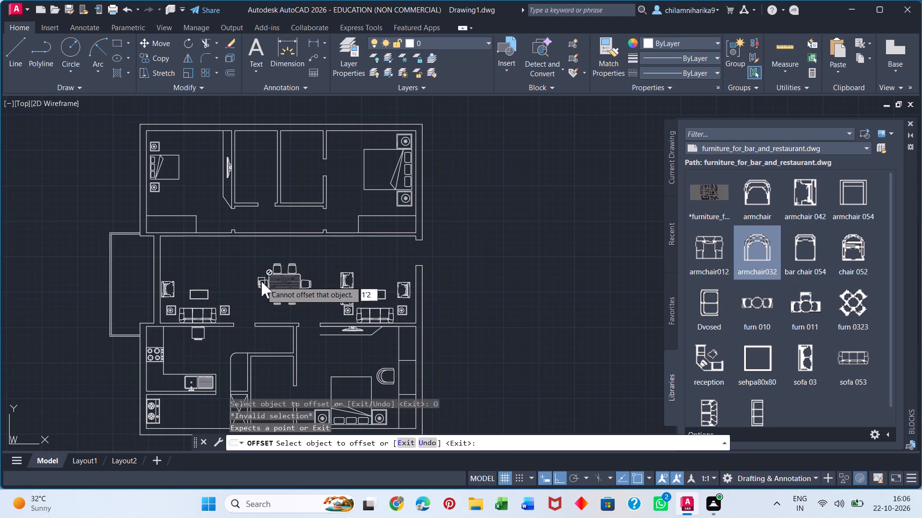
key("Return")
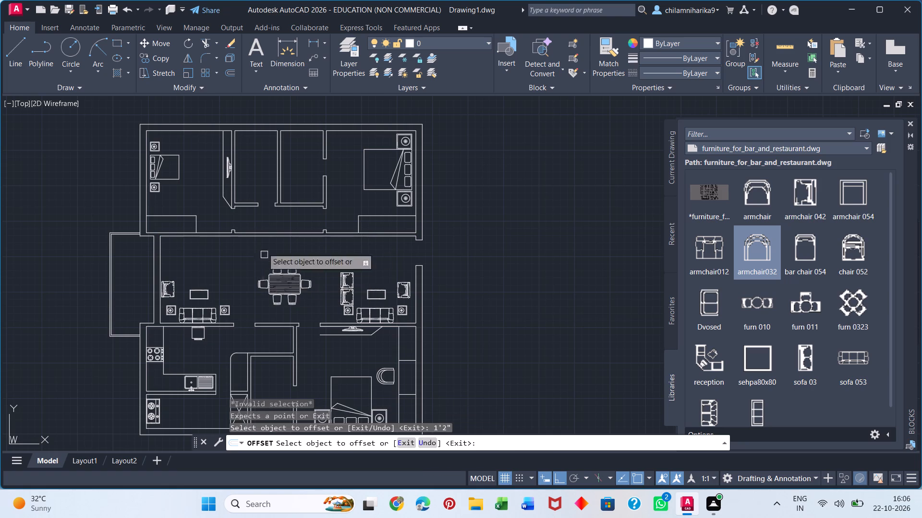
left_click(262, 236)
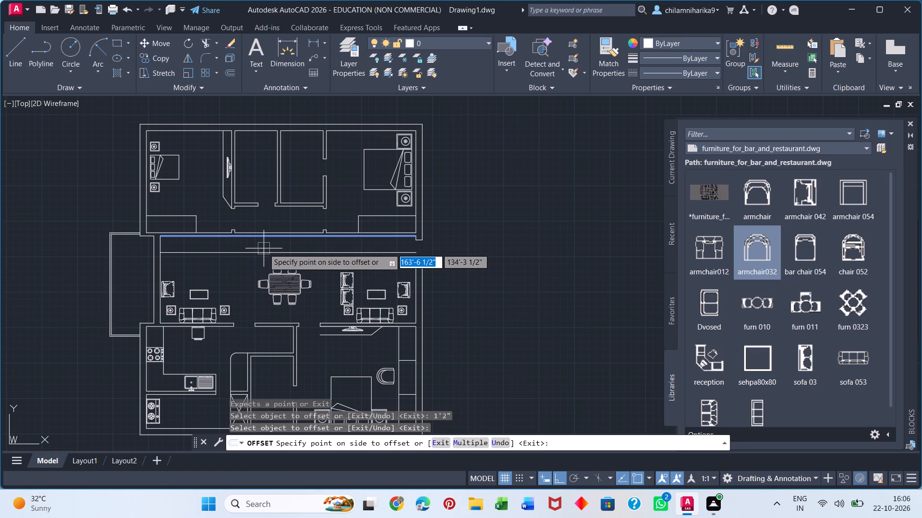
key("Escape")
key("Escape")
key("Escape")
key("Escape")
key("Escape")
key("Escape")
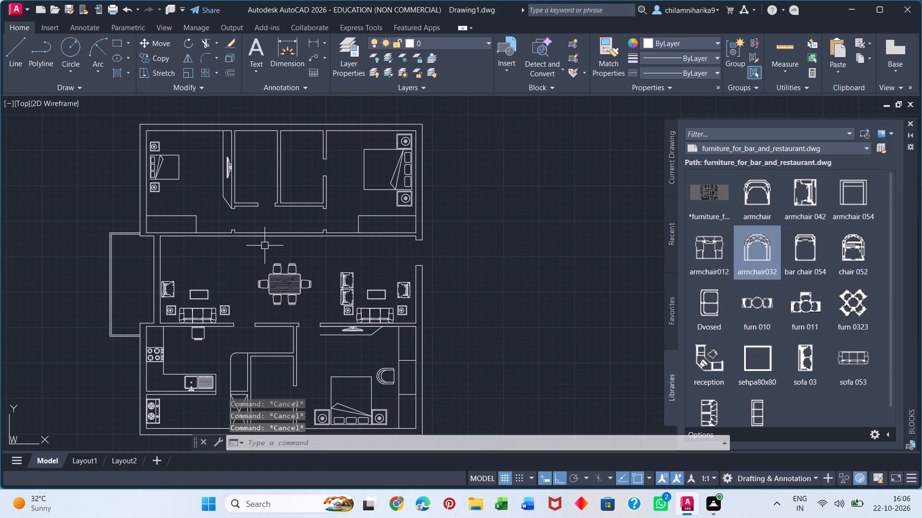
Offset the central hall's upper wall line 1'2" downward into the hall.
key("o")
key("Return")
type("1'2\"")
key("Return")
left_click(271, 237)
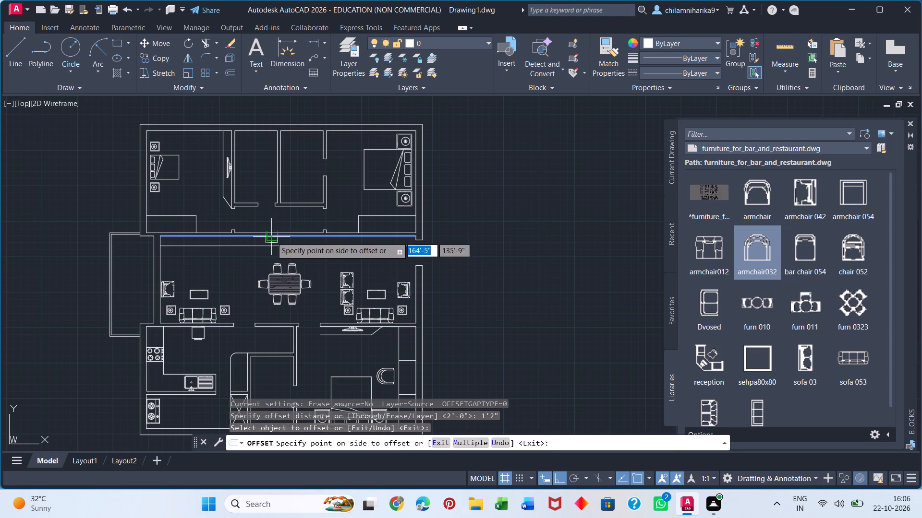
left_click(277, 247)
scroll(318, 265, "up", 2)
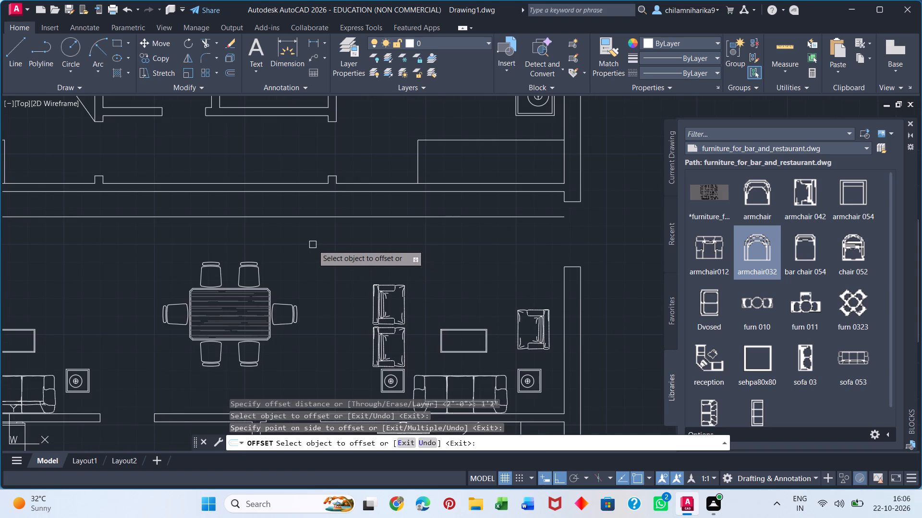
Delete the short line closing the right outer wall's end above the hall opening.
key("space")
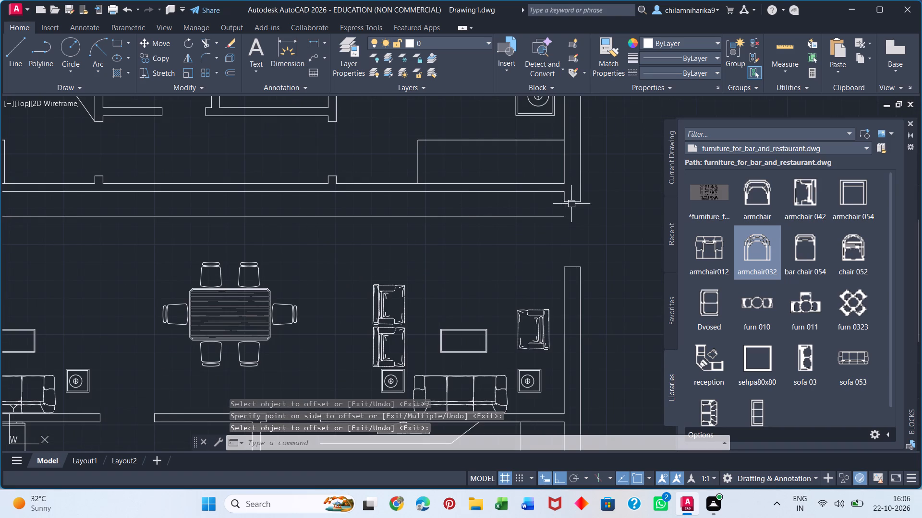
left_click(572, 204)
key("Delete")
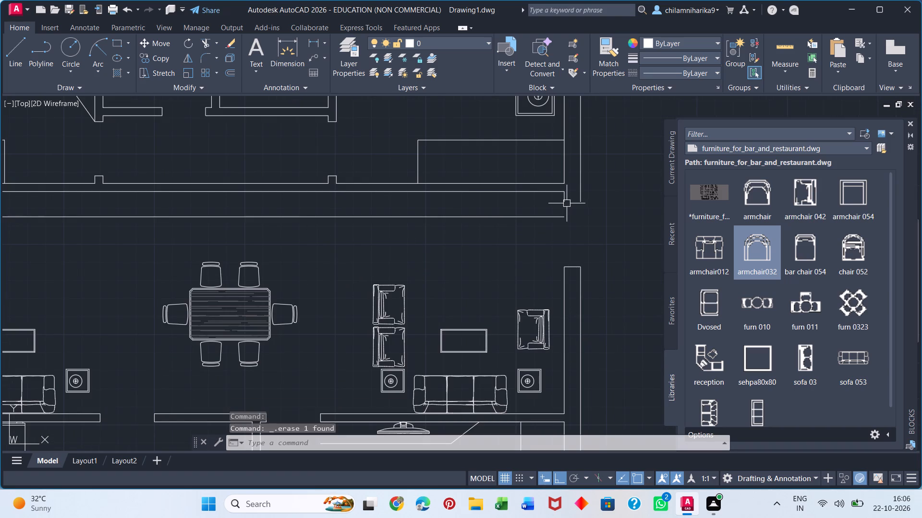
Stretch the short inner face line of the right outer wall downward by about 11", past the new strip line.
left_click(566, 203)
scroll(564, 217, "up", 2)
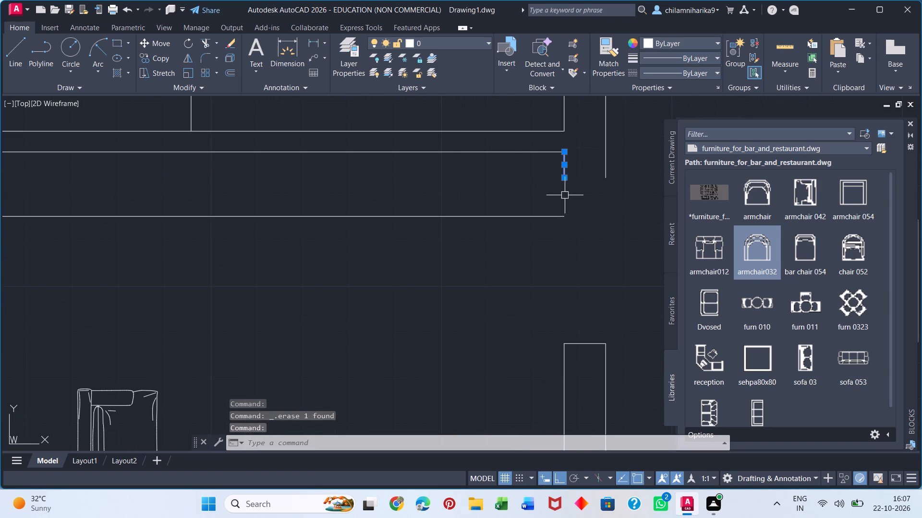
left_click(562, 176)
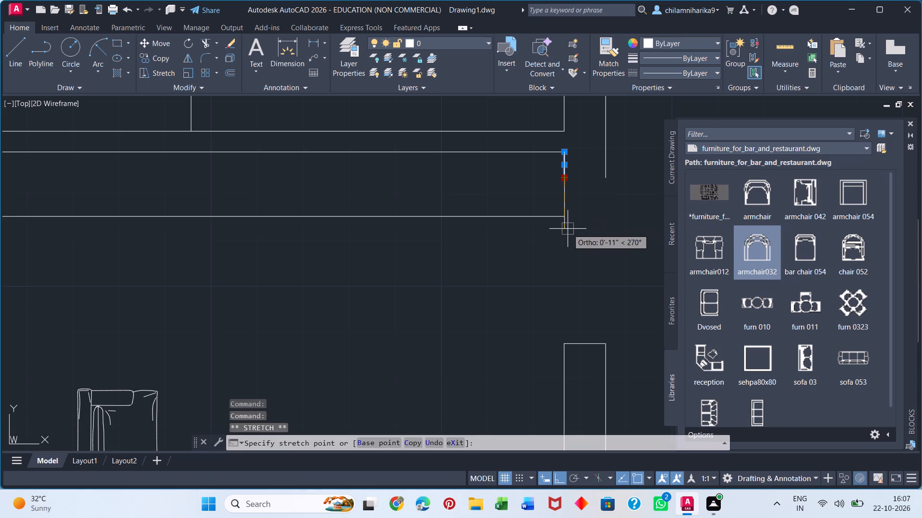
left_click(568, 229)
Stretch the outer face line of the right outer wall straight down to align with the extended inner face's end.
double_click(606, 177)
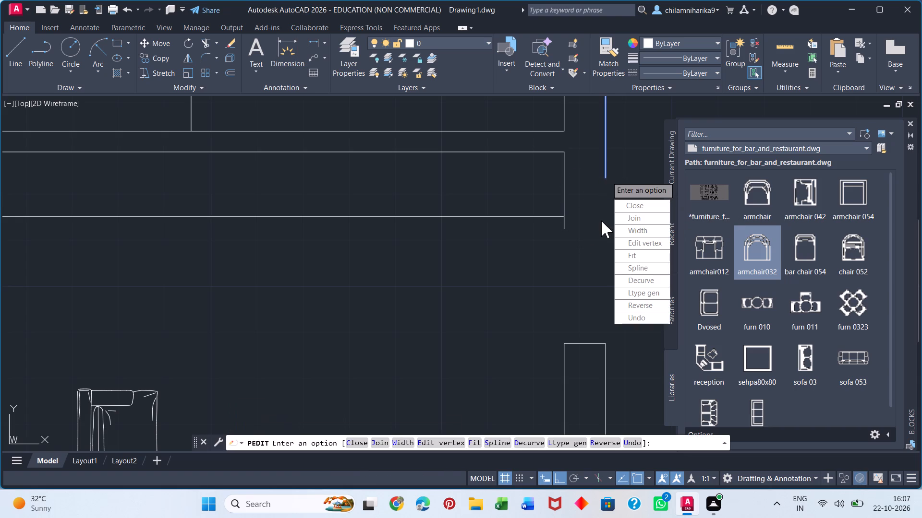
key("Escape")
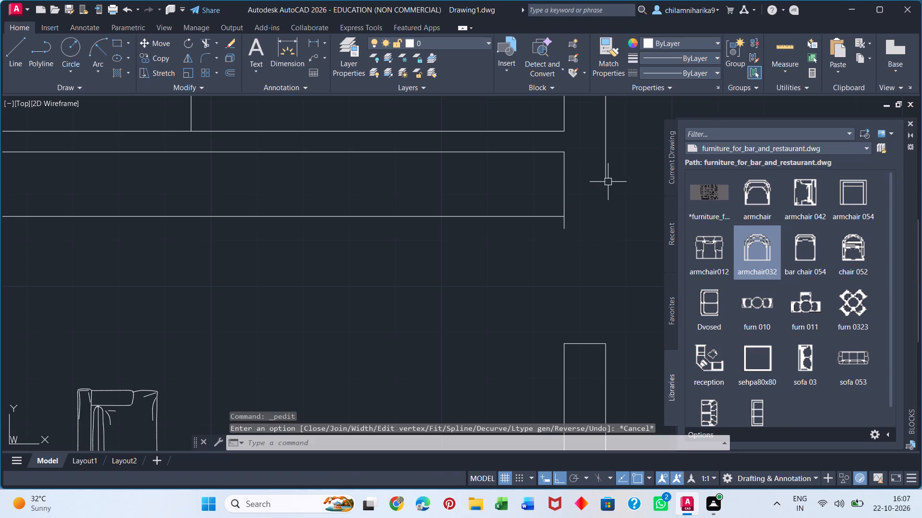
double_click(605, 177)
key("Escape")
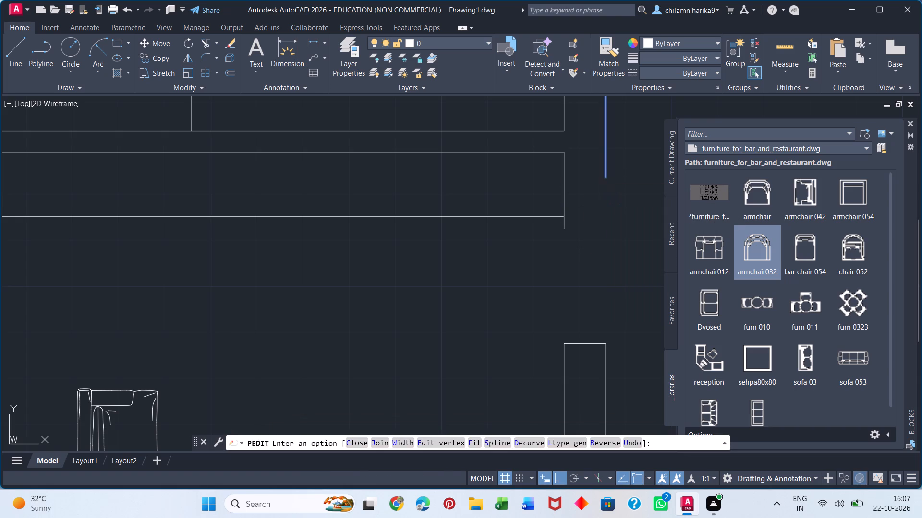
left_click(605, 168)
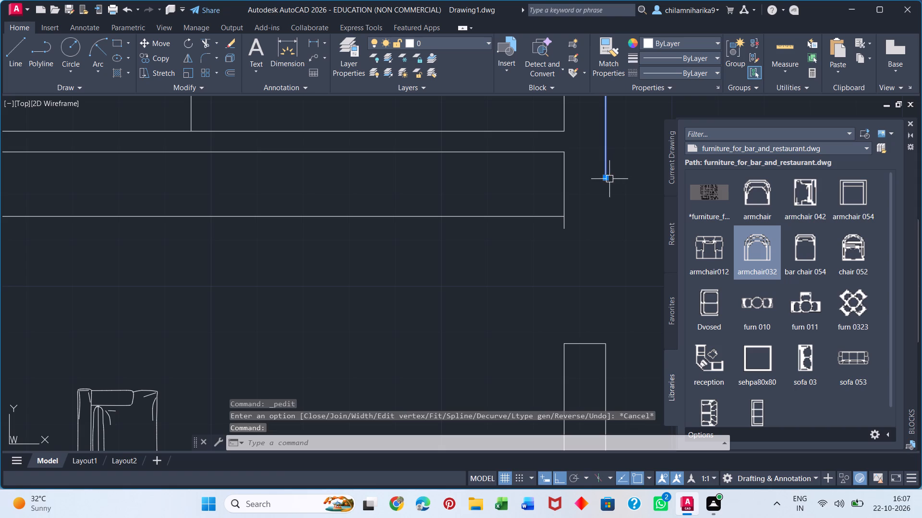
left_click(609, 179)
left_click(605, 178)
left_click(604, 177)
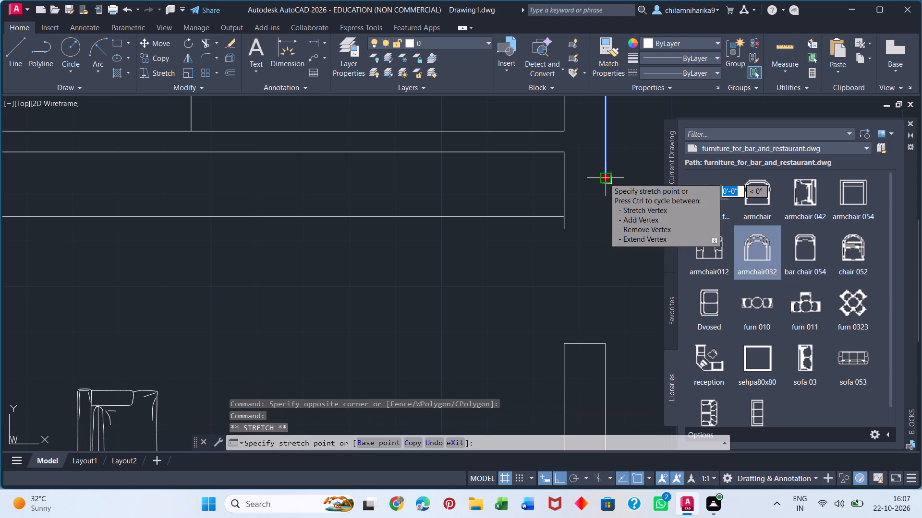
left_click_drag(604, 177, 564, 231)
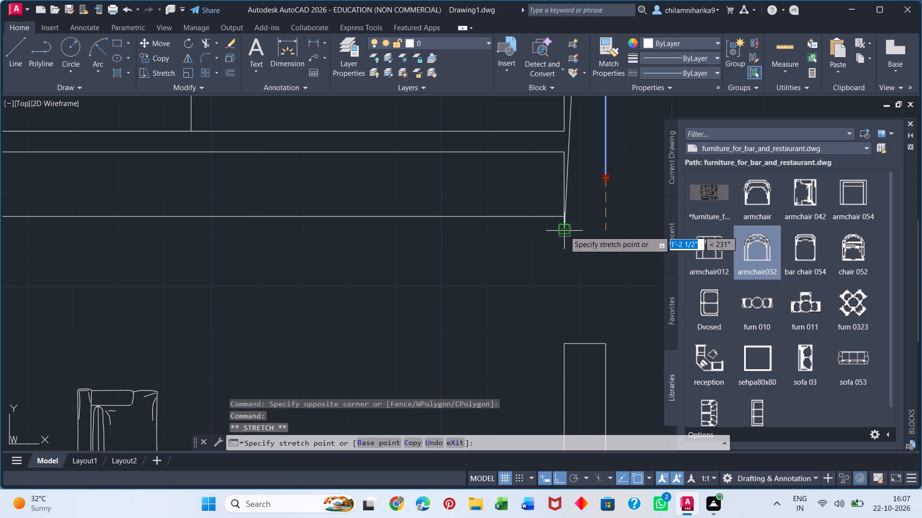
left_click_drag(564, 231, 607, 224)
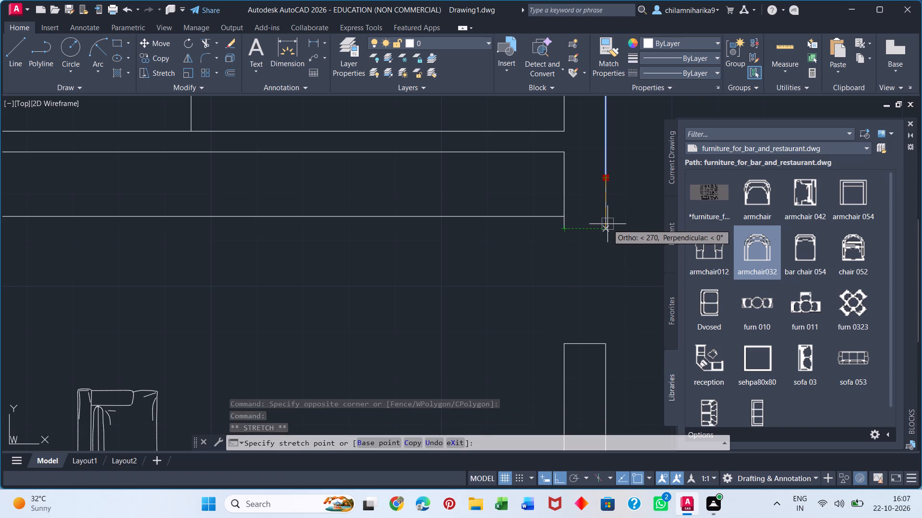
left_click(604, 230)
key("Escape")
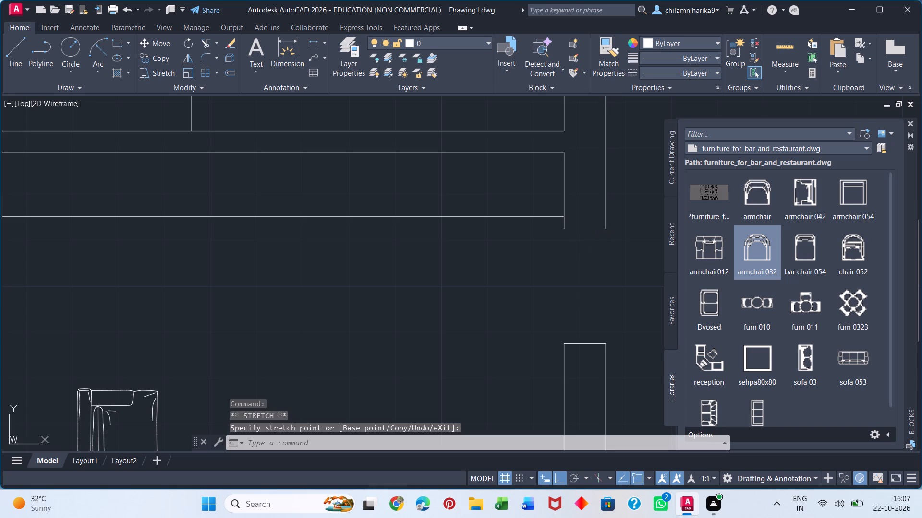
Draw a line across the lower ends of both extended wall faces to close the wall above the opening.
scroll(549, 263, "down", 2)
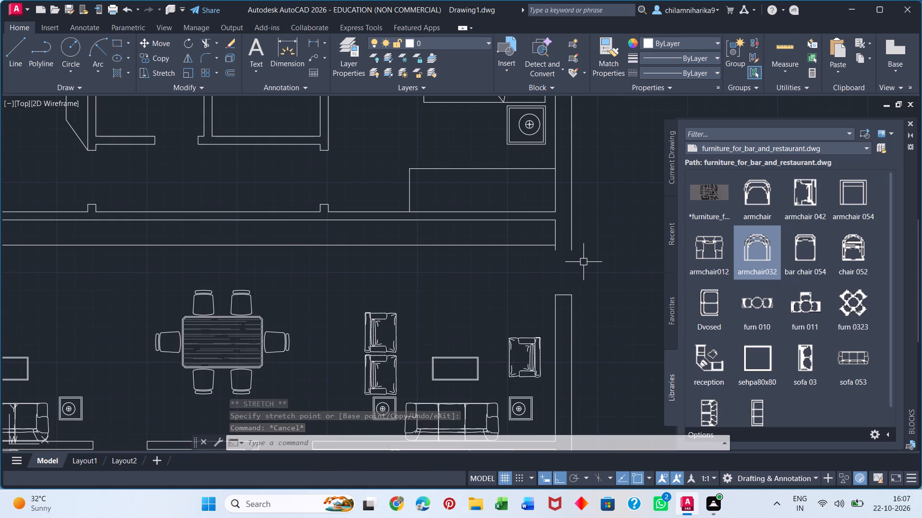
key("l")
key("Return")
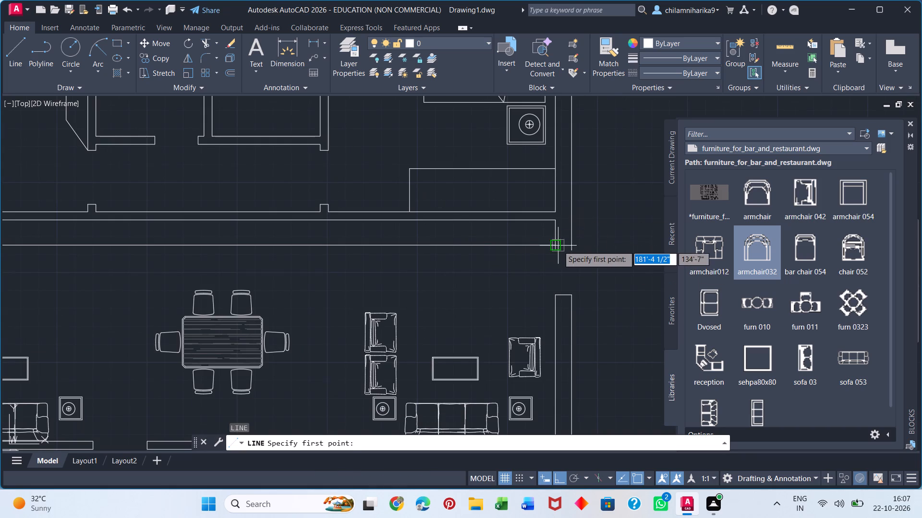
left_click(556, 251)
left_click_drag(573, 254, 577, 260)
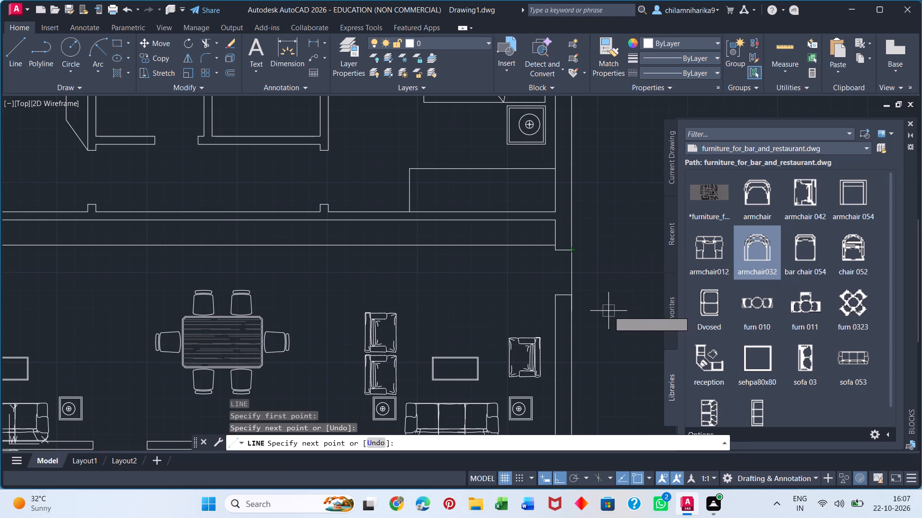
key("space")
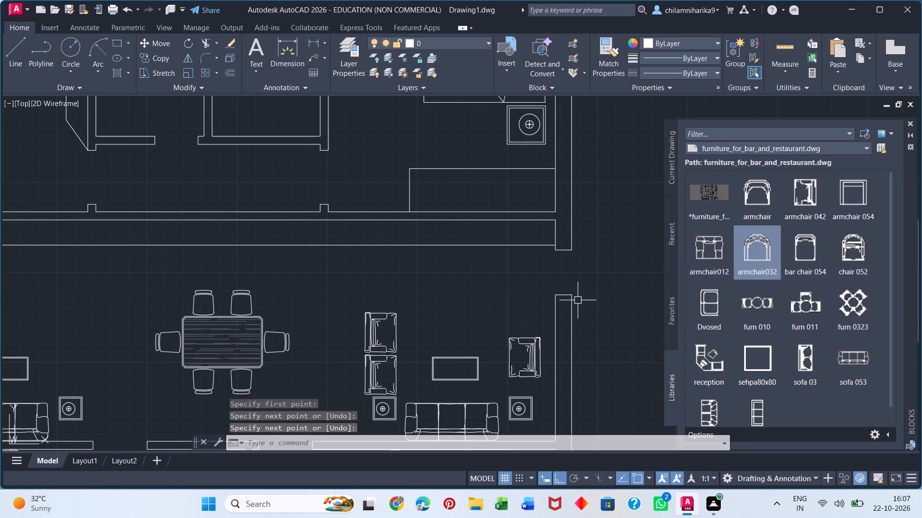
Offset the wall's new end line 3' downward onto the wall segment below the opening.
scroll(590, 308, "up", 2)
key("o")
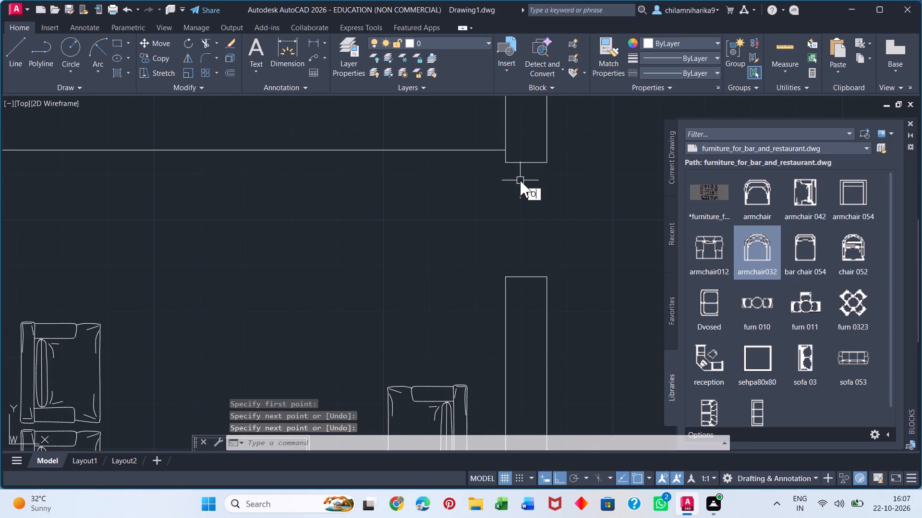
key("Return")
type("3'")
key("Return")
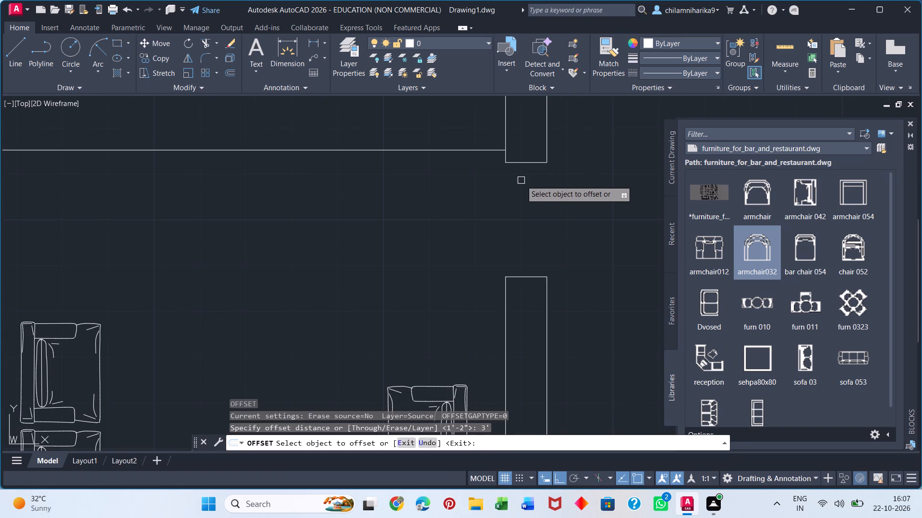
left_click(528, 161)
left_click(532, 212)
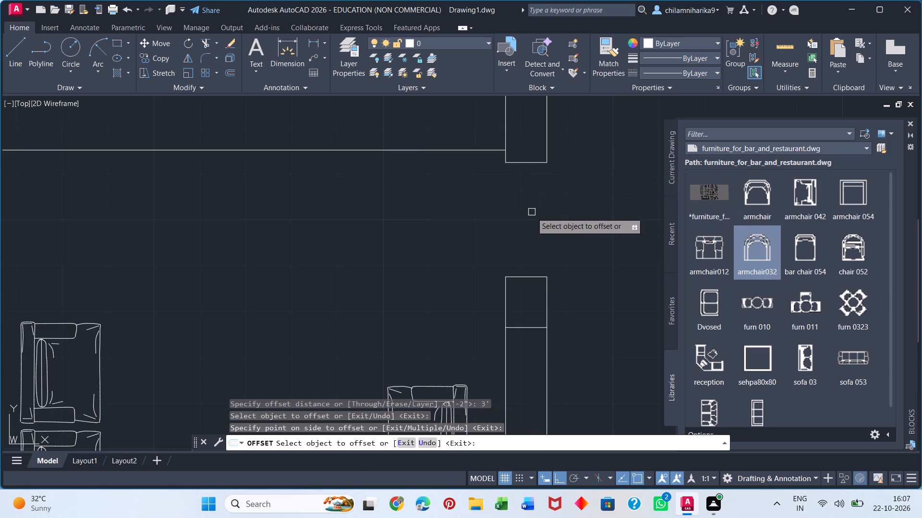
key("Escape")
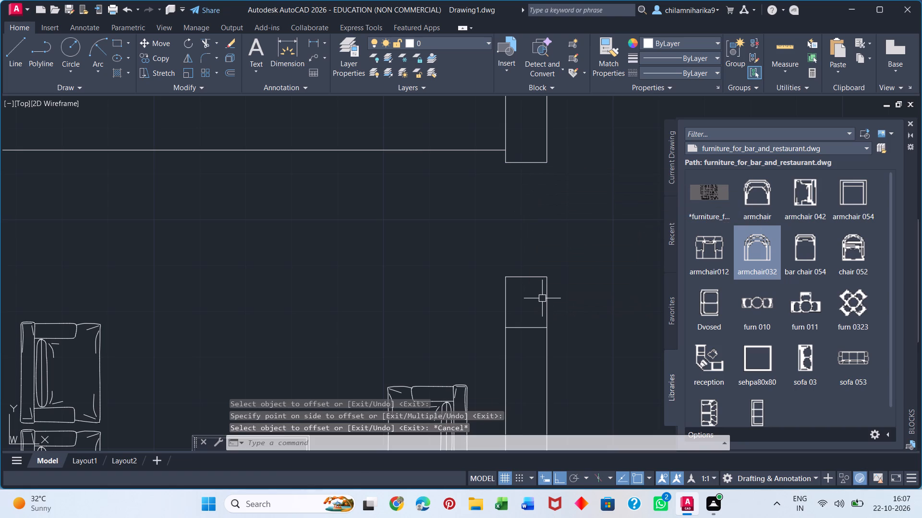
Trim away the part of the lower wall segment above the 3' offset line, including its old end line.
type("YT")
key("BackSpace")
key("BackSpace")
type("TR")
key("Return")
left_click(532, 273)
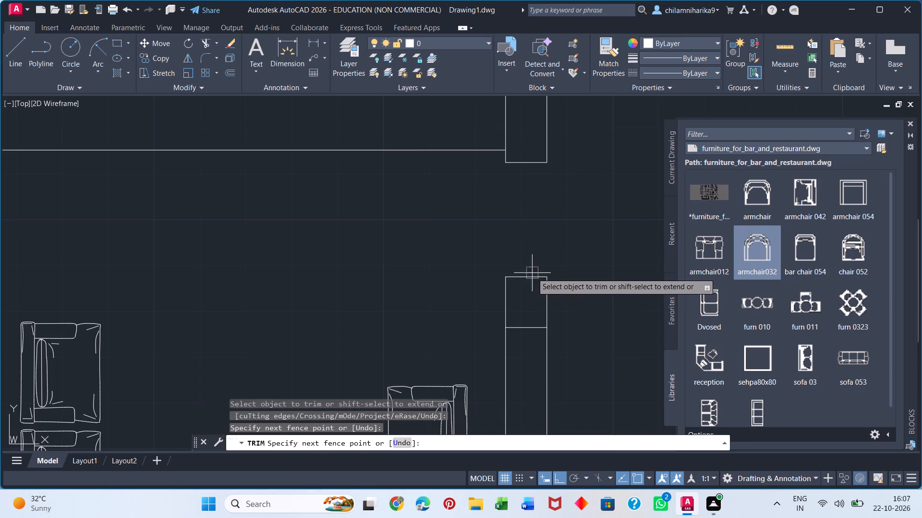
left_click(512, 298)
left_click(507, 304)
left_click(549, 308)
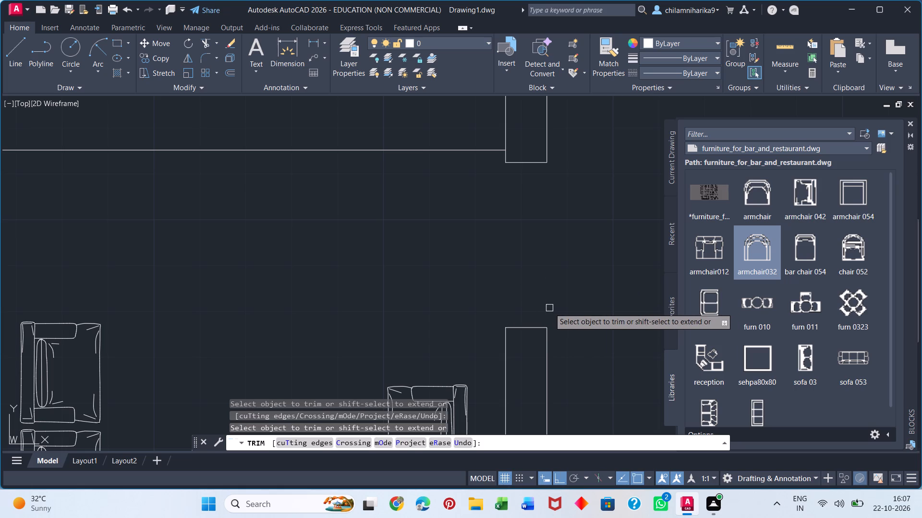
key("space")
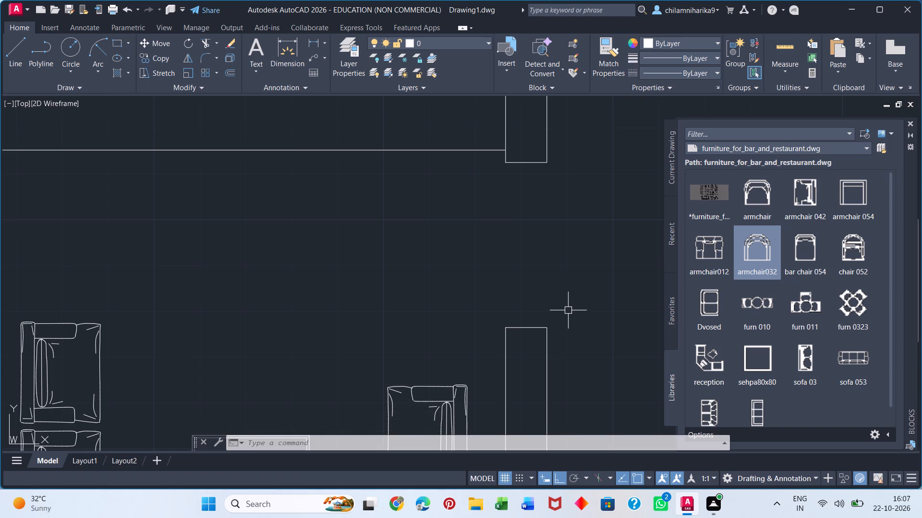
Draw a vertical line across the hall strip's depth, just right of the right-hand notch in the wall above.
scroll(465, 290, "down", 4)
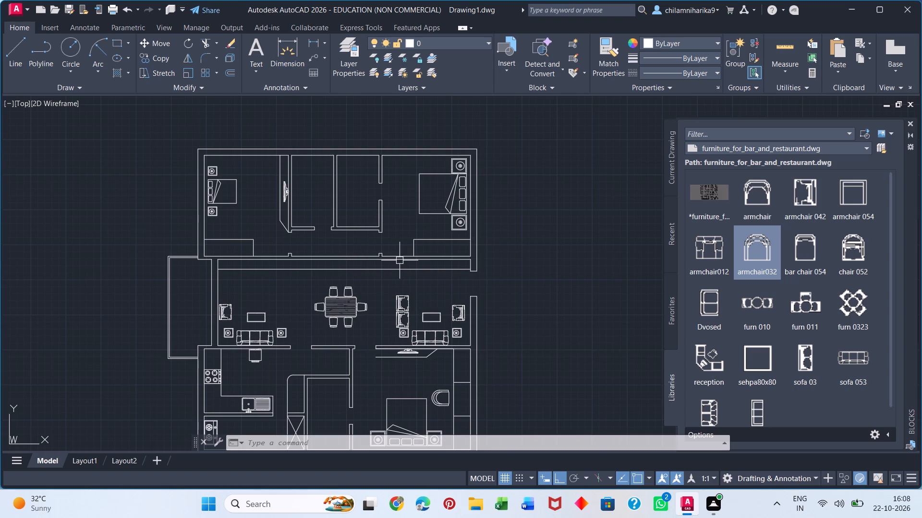
key("l")
key("Return")
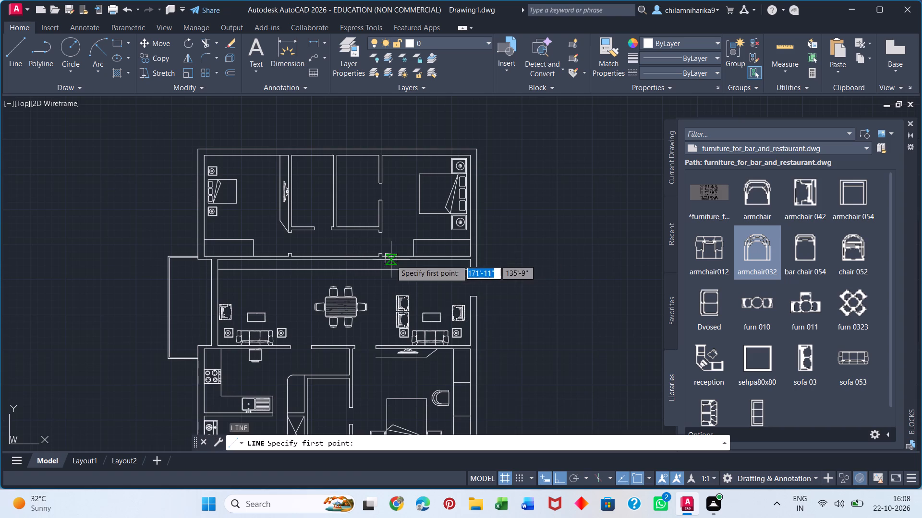
scroll(389, 264, "up", 4)
left_click_drag(359, 233, 359, 238)
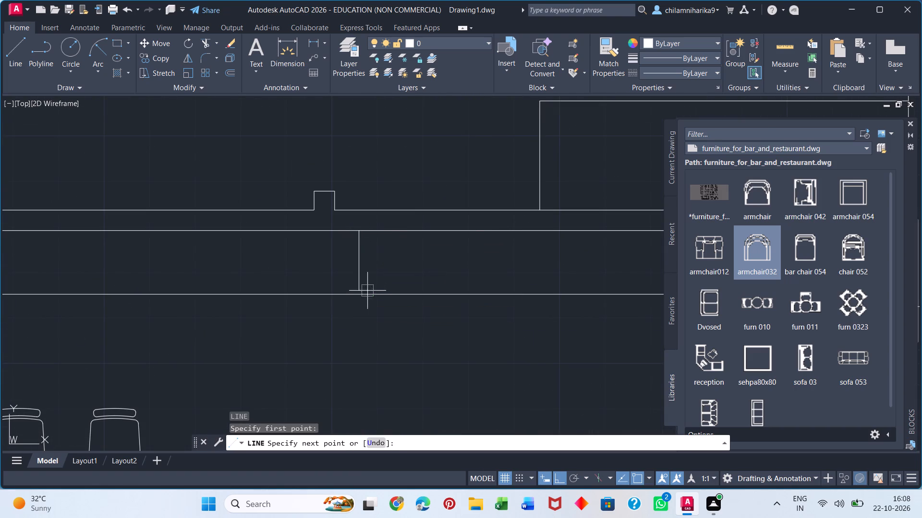
left_click_drag(363, 299, 371, 304)
key("space")
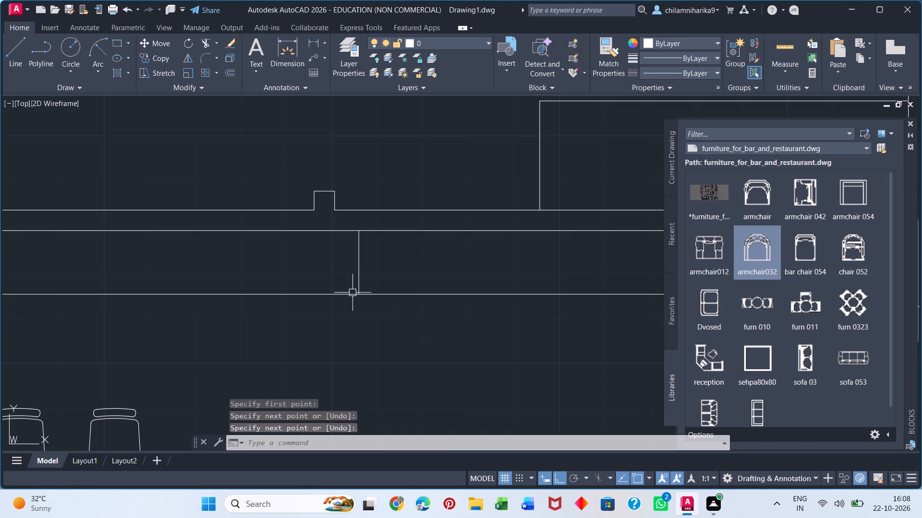
Draw a second vertical line right of the left-hand notch, from the wall's upper line down to the strip's lower line.
scroll(289, 261, "down", 3)
key("space")
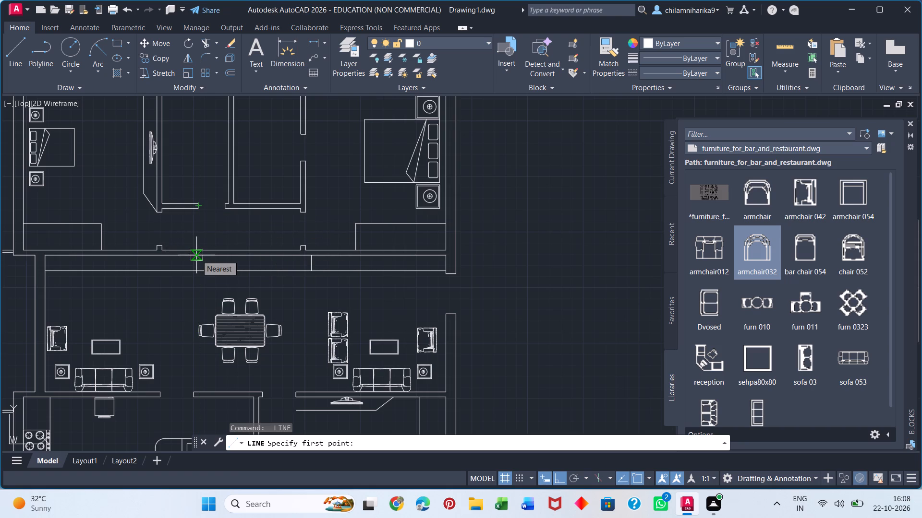
scroll(197, 249, "up", 3)
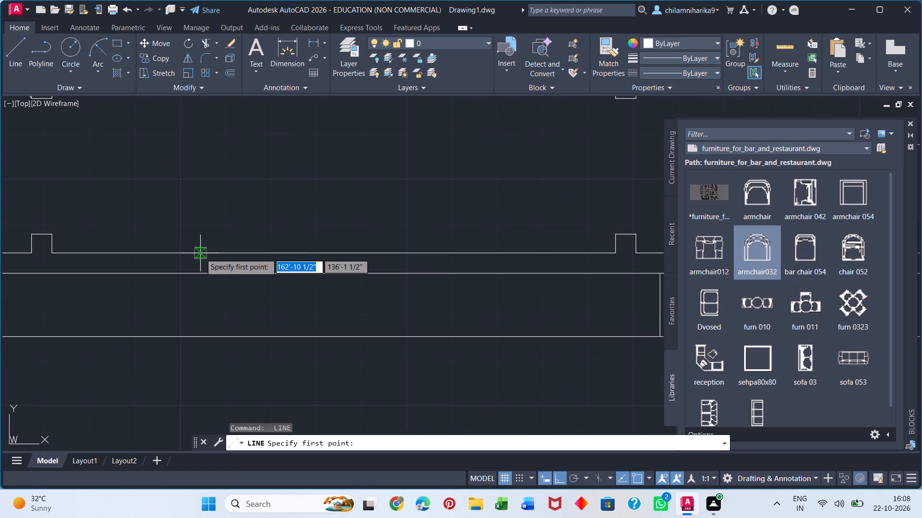
left_click(200, 253)
left_click(200, 341)
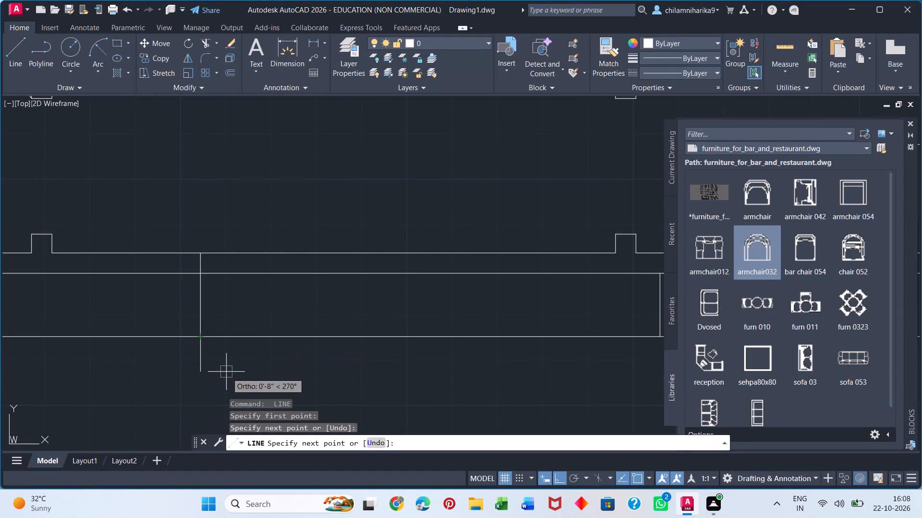
key("space")
Delete the three lines forming the left-hand notch on the wall above the hall strip.
left_click(32, 247)
left_click(55, 247)
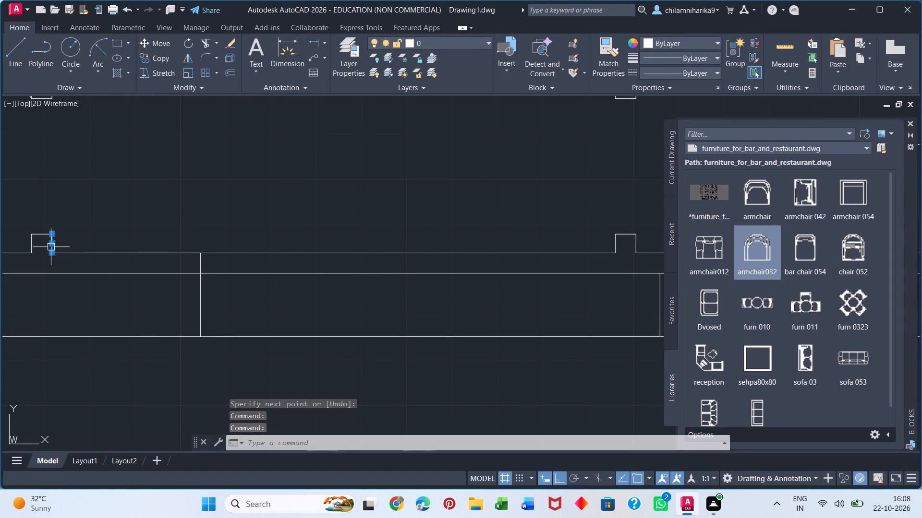
left_click_drag(41, 226, 41, 234, "shift")
left_click(25, 246, "shift")
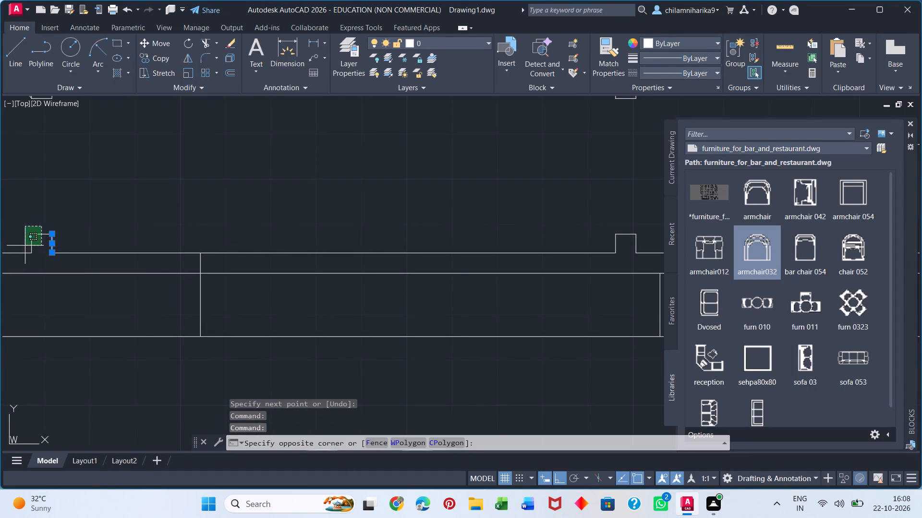
key("Delete")
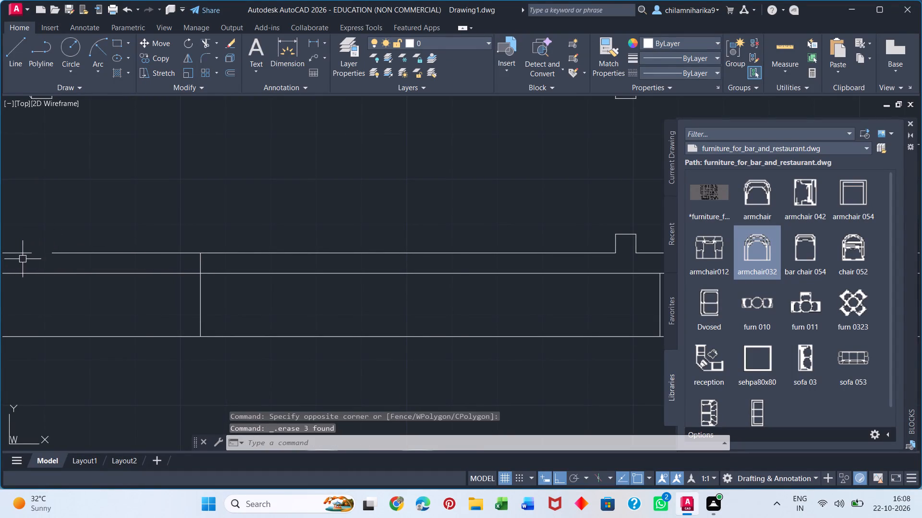
Join the two wall line segments across the gap where the left-hand notch was.
left_click(24, 254)
key("j")
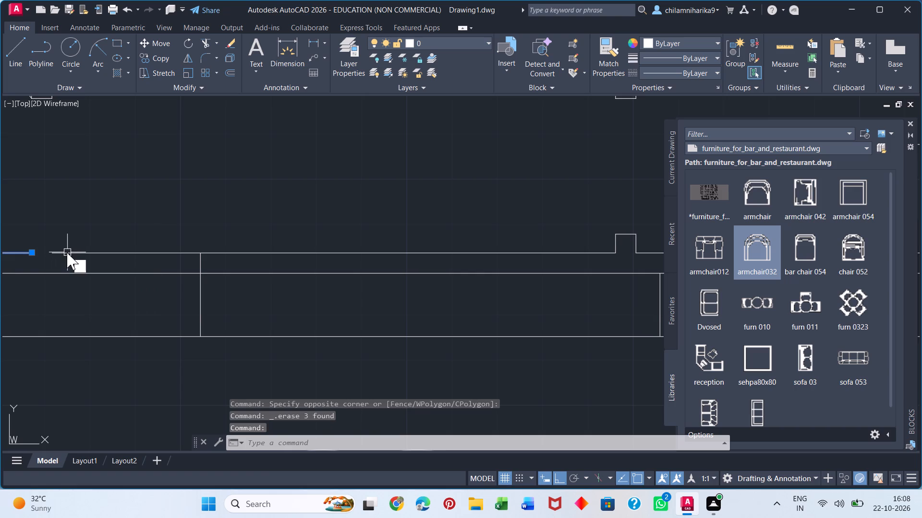
key("Return")
left_click(64, 250)
key("Return")
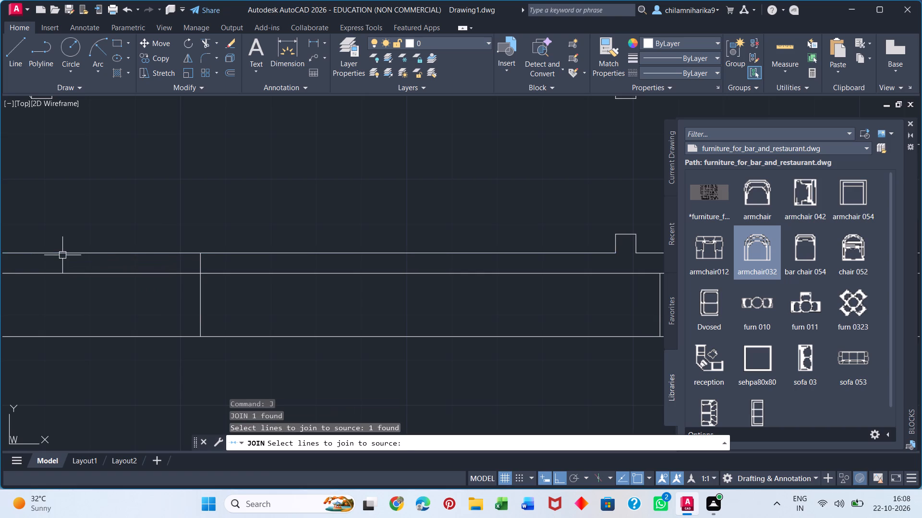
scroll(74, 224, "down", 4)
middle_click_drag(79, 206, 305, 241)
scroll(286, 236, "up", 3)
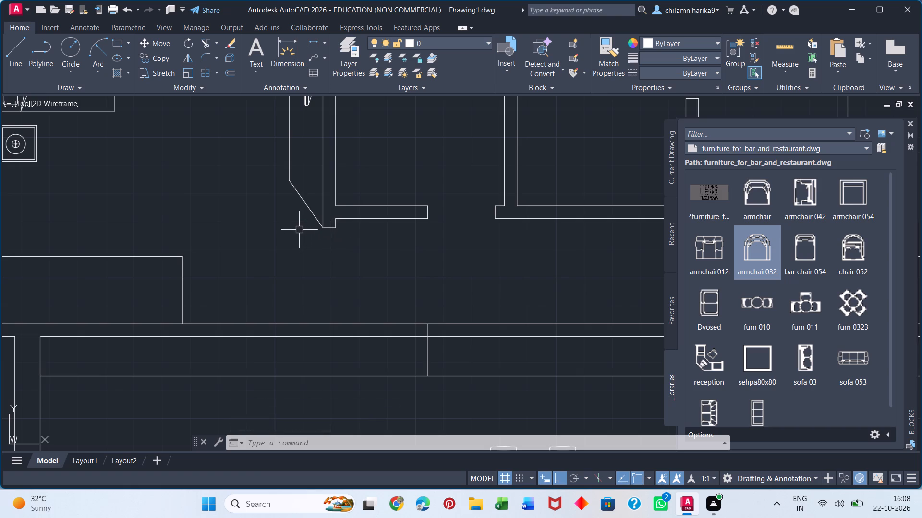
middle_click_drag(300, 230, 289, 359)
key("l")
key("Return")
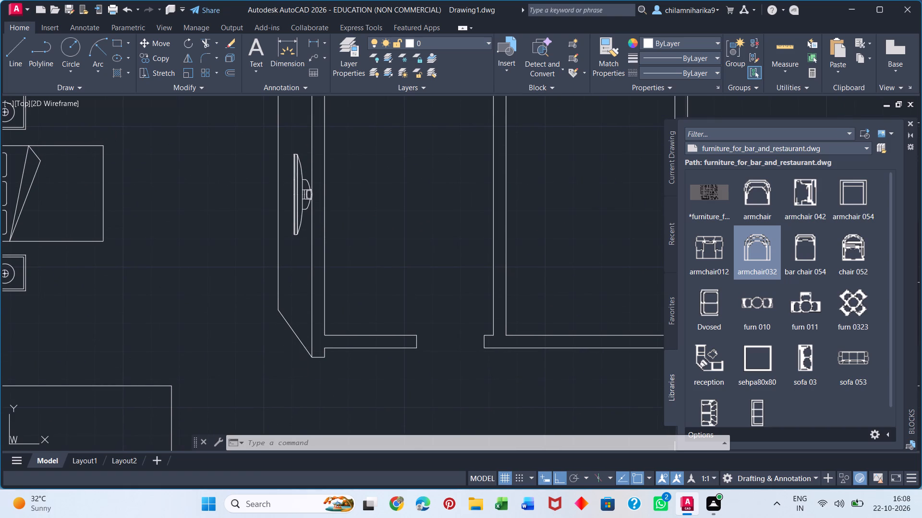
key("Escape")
Stretch the lower wall line of the room beside the TV wall to meet that wall's outer line.
left_click(334, 351)
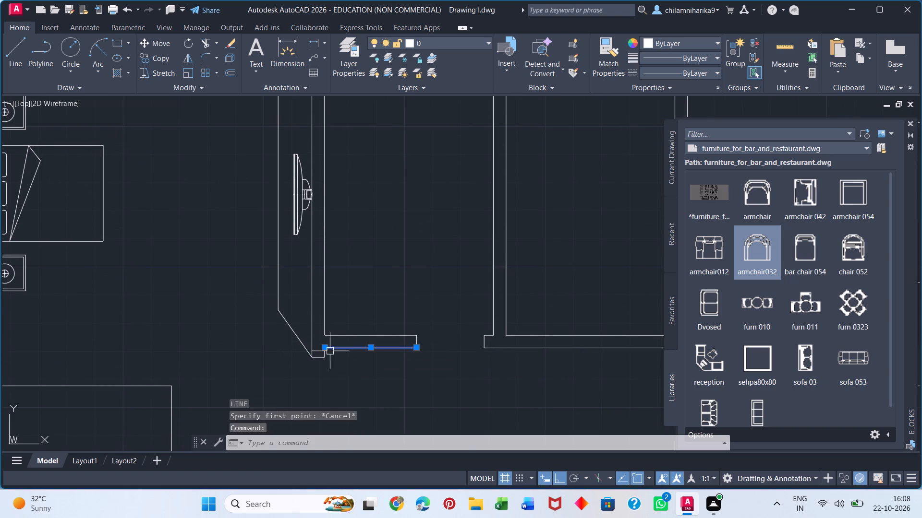
left_click(326, 349)
left_click(312, 348)
key("Escape")
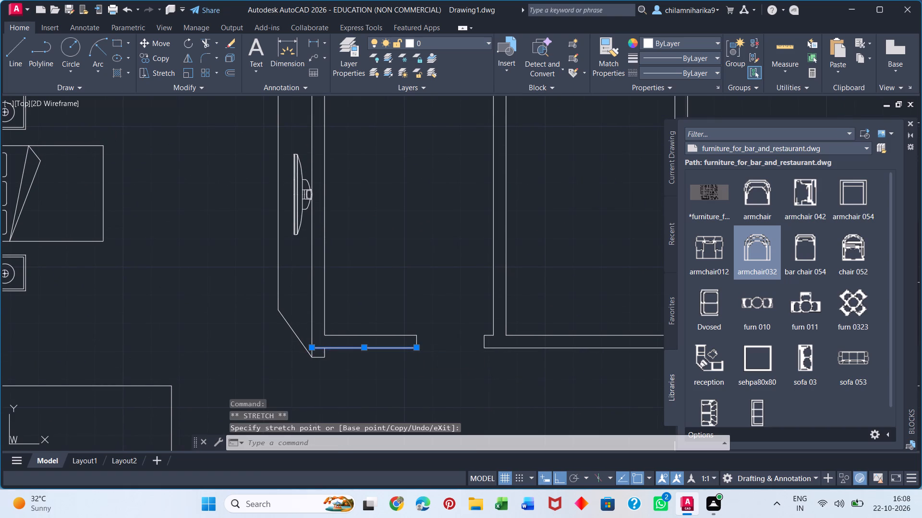
Move the lower end of the TV panel's diagonal line up to the wall corner.
left_click(300, 347)
left_click(312, 360)
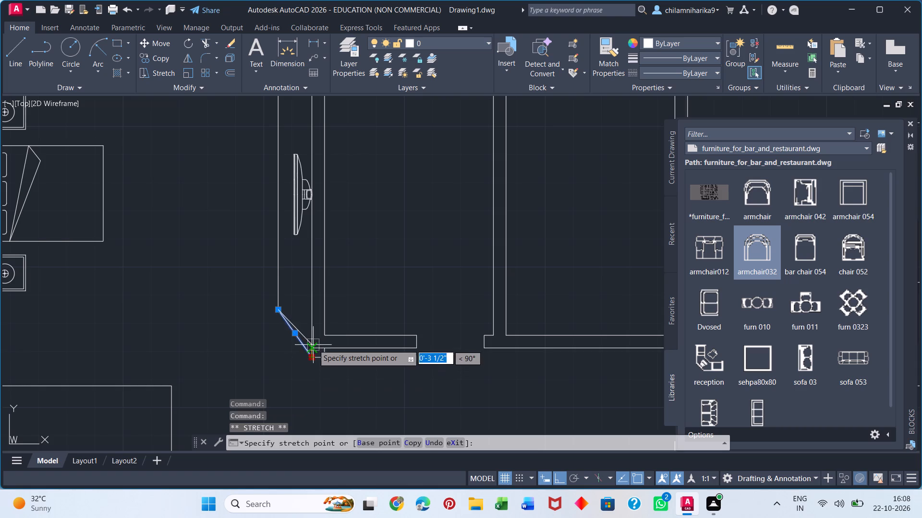
left_click(313, 349)
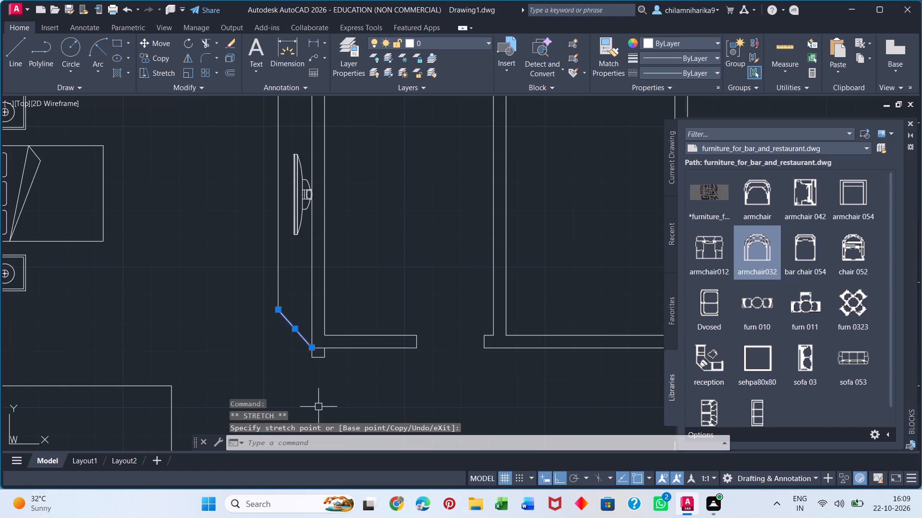
key("Escape")
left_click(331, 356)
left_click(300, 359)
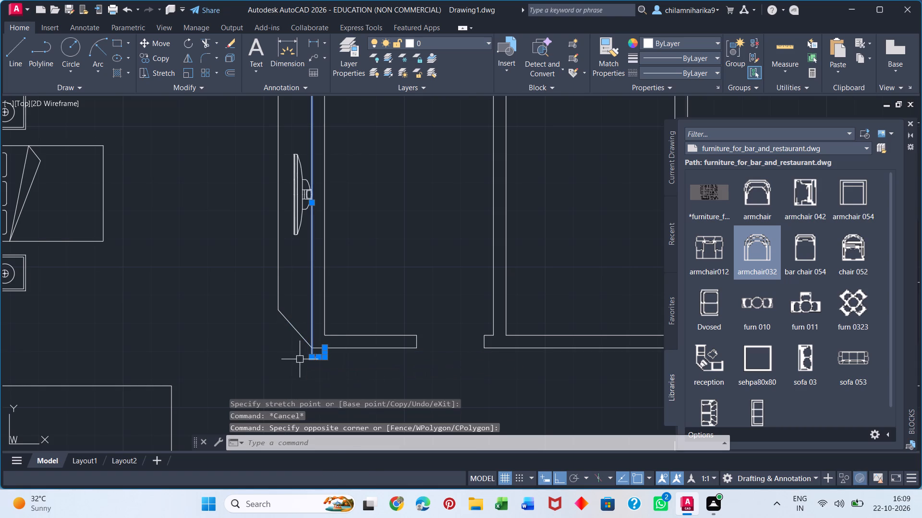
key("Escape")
Trim away the small wall stub projecting below the corner where the diagonal line meets the wall.
scroll(310, 351, "up", 3)
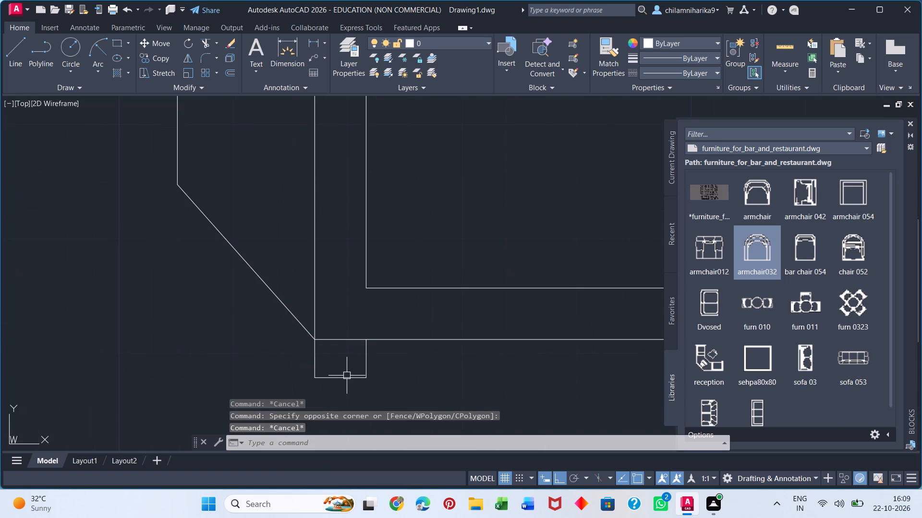
scroll(326, 347, "up", 3)
scroll(283, 330, "up", 3)
scroll(221, 279, "up", 3)
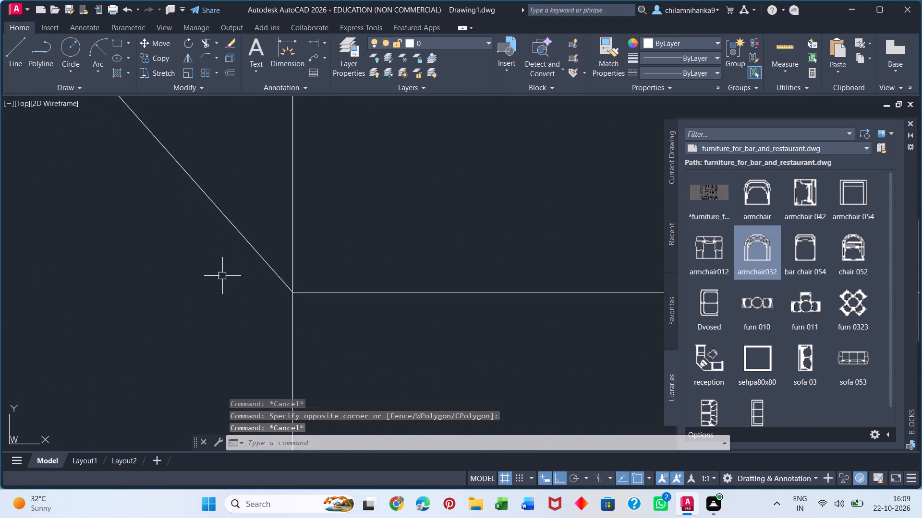
scroll(338, 299, "up", 7)
scroll(306, 365, "down", 3)
type("TR")
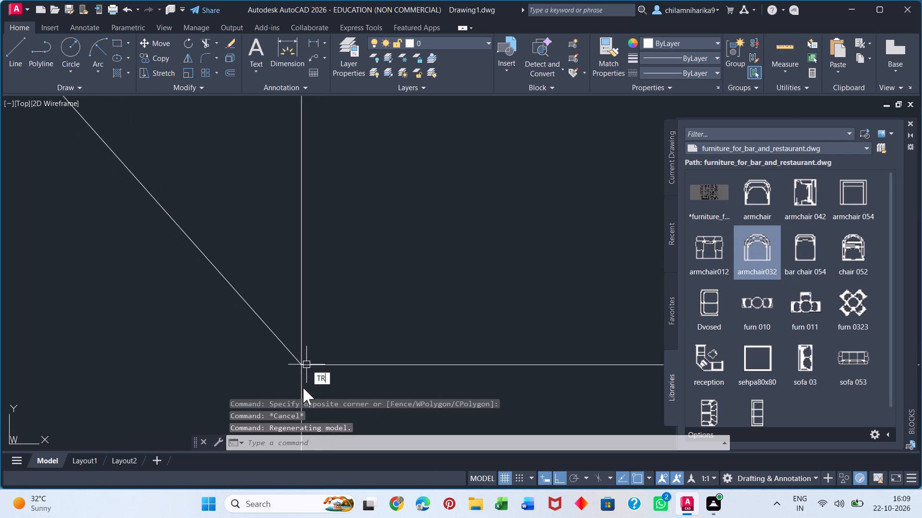
key("Return")
left_click(303, 388)
scroll(297, 367, "down", 9)
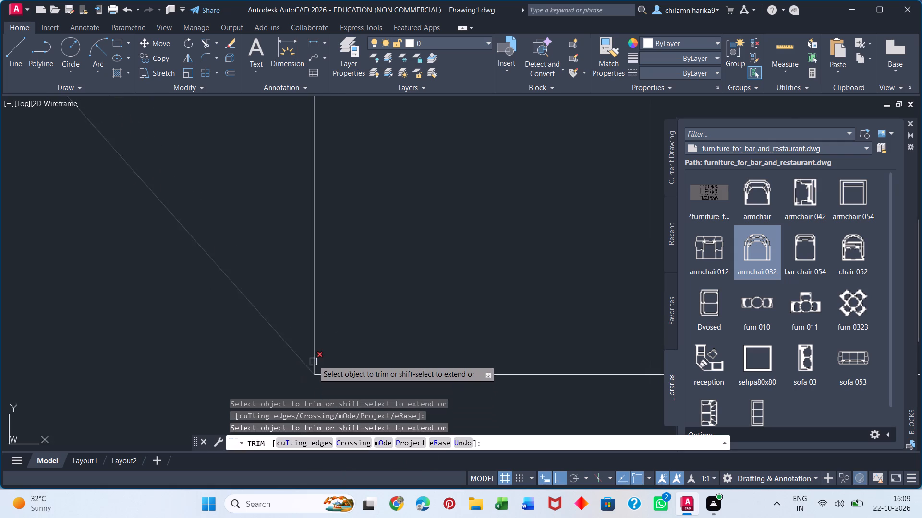
scroll(313, 360, "down", 8)
scroll(323, 365, "up", 4)
left_click(331, 345)
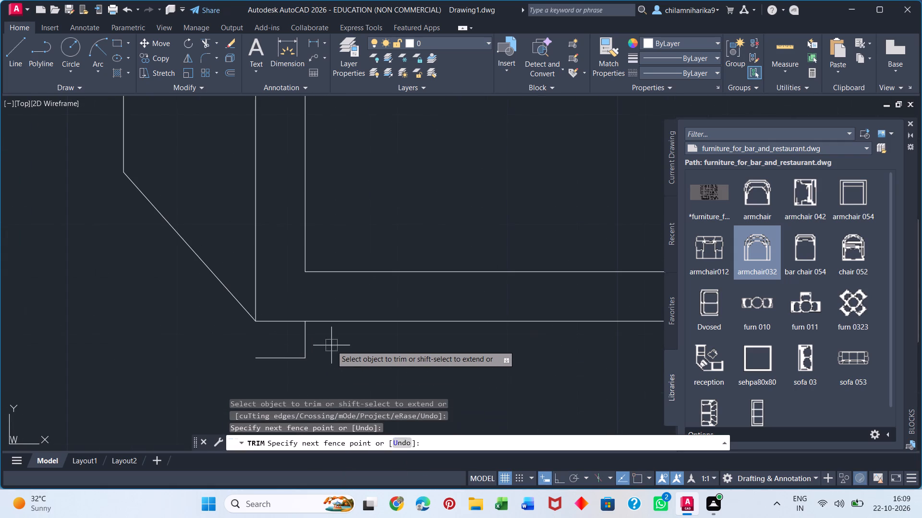
left_click(265, 375)
key("Escape")
Delete the three lines forming the remaining notch on the wall above the hall strip.
scroll(281, 349, "down", 5)
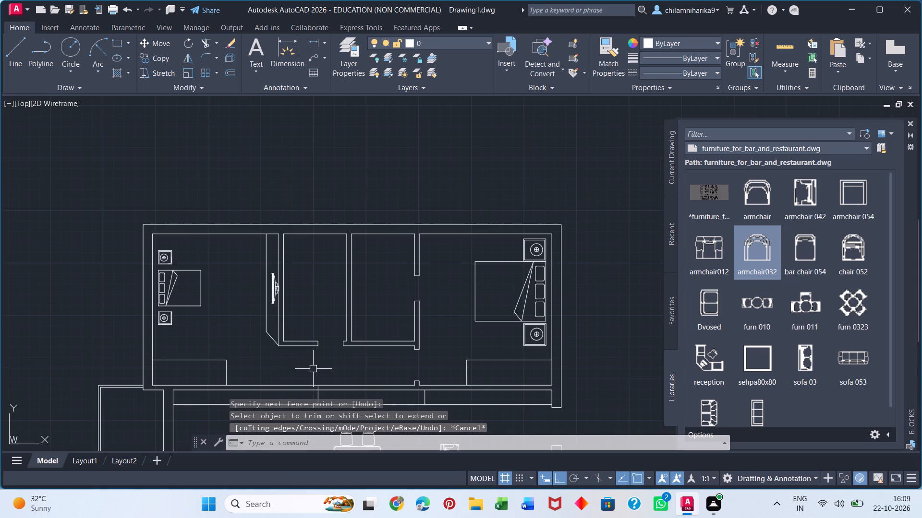
middle_click_drag(313, 366, 254, 284)
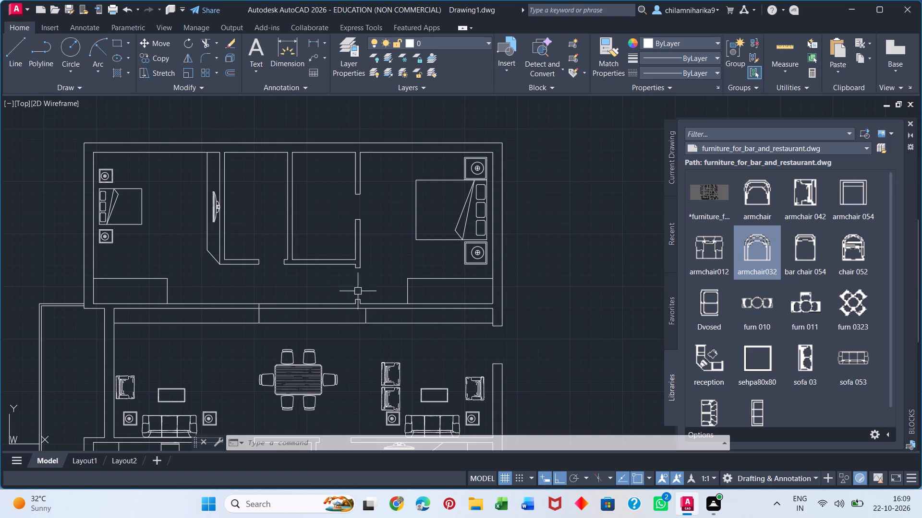
left_click(361, 299)
scroll(347, 297, "up", 3)
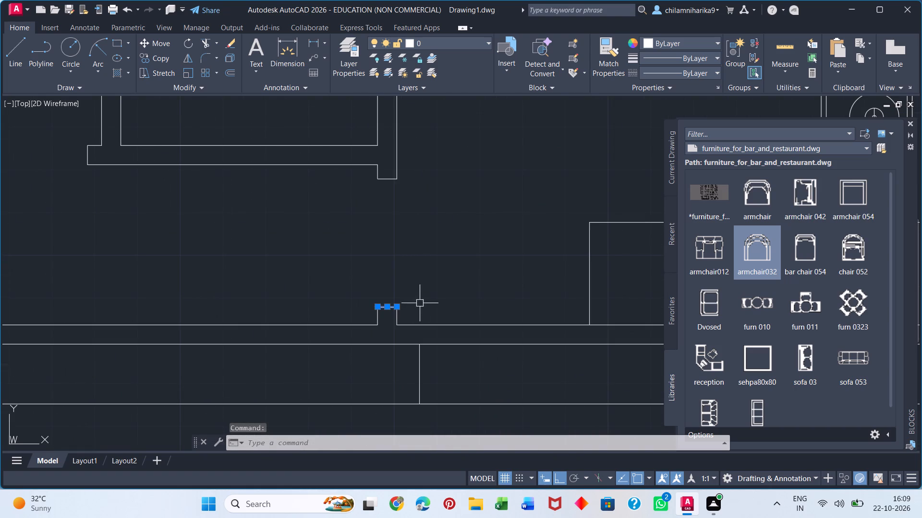
left_click(423, 303)
left_click(353, 314)
key("Delete")
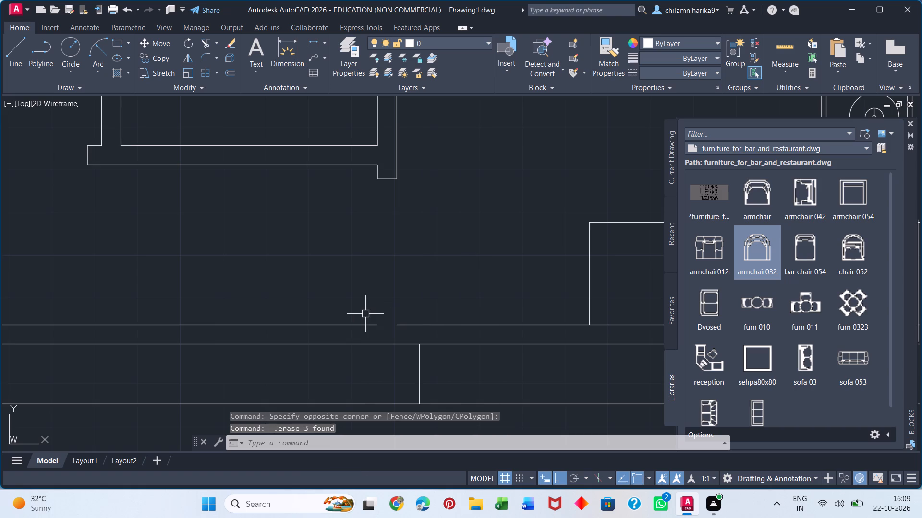
Join the two wall line segments across the gap where the right-hand notch was.
key("j")
key("Return")
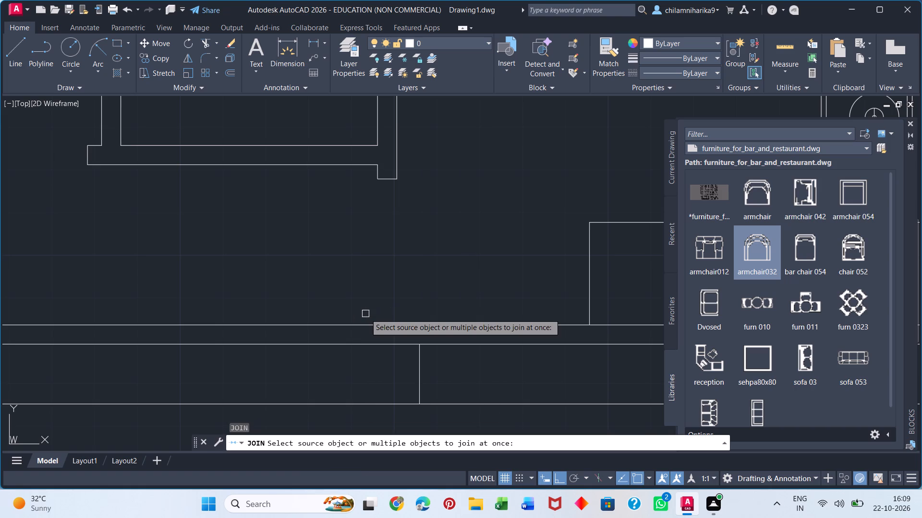
left_click(370, 326)
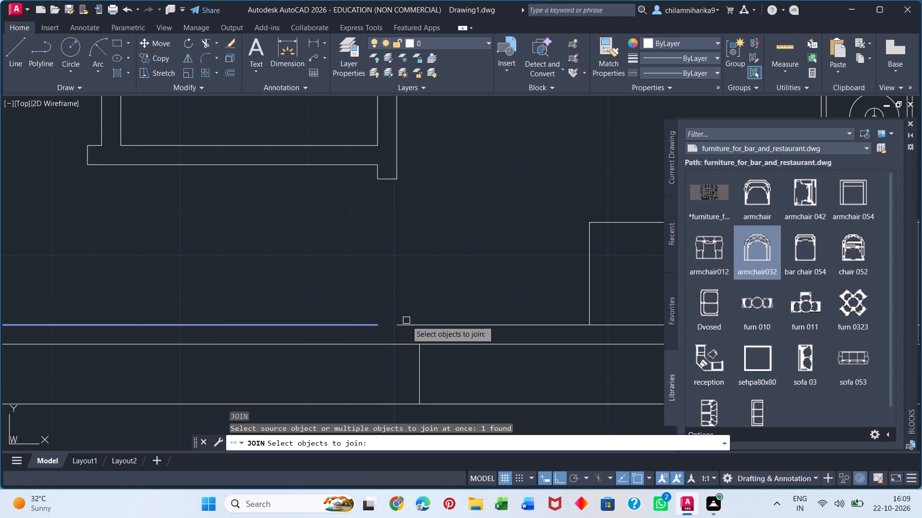
key("Return")
left_click(405, 325)
key("Return")
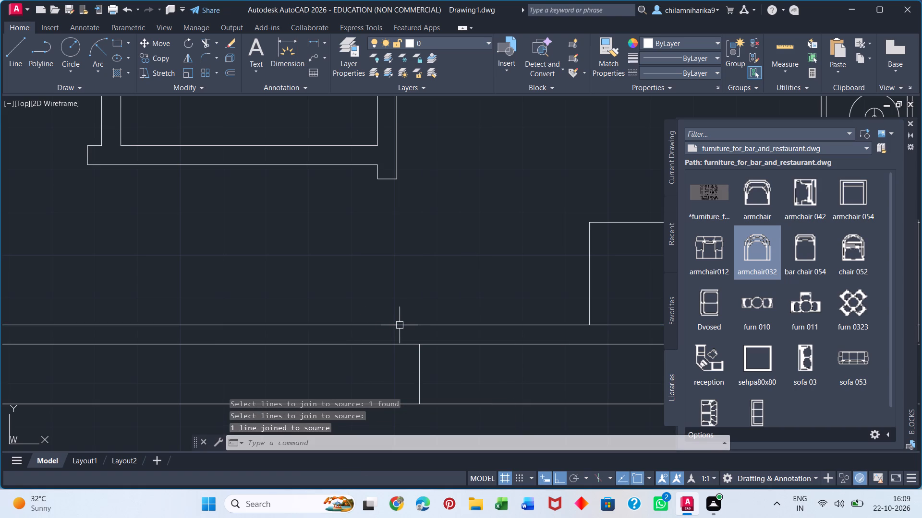
key("Escape")
scroll(336, 339, "down", 3)
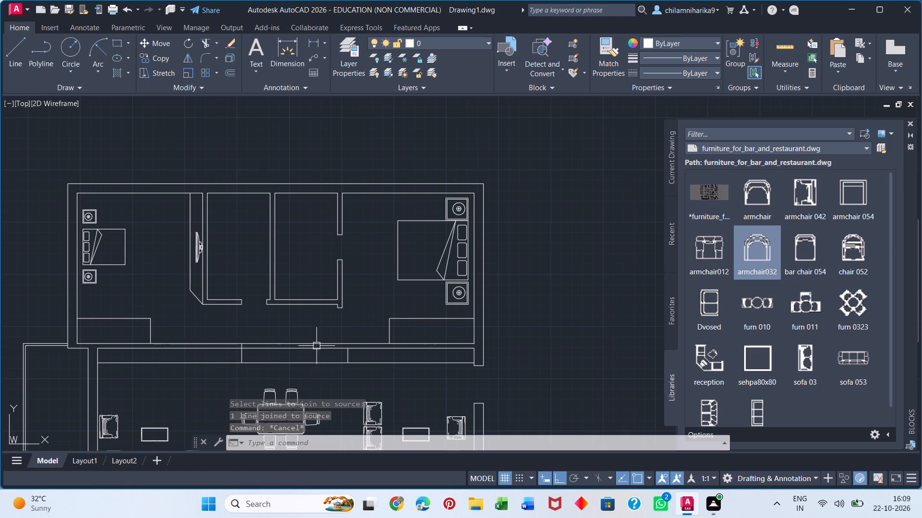
Draw a vertical line across the 4 1/2" wall thickness above the hall strip, left of the strip's right-hand divider.
key("l")
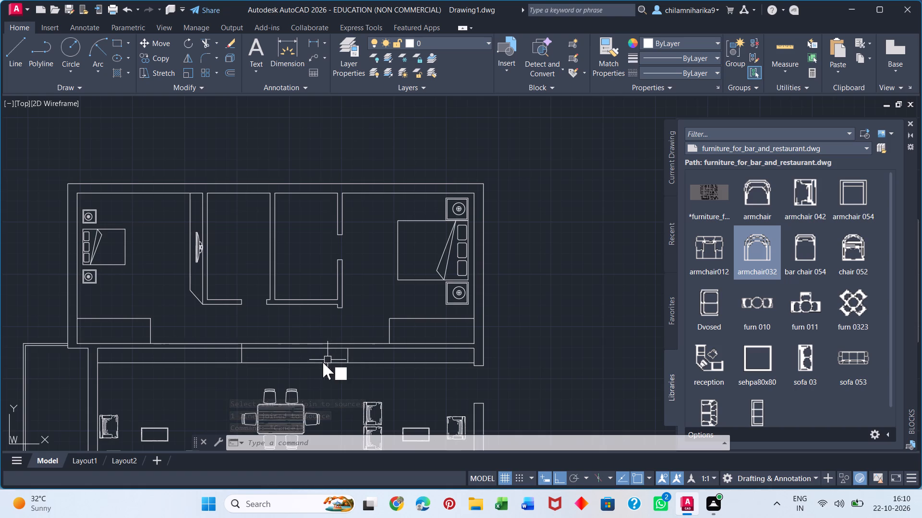
key("Return")
scroll(326, 351, "up", 2)
left_click(329, 332)
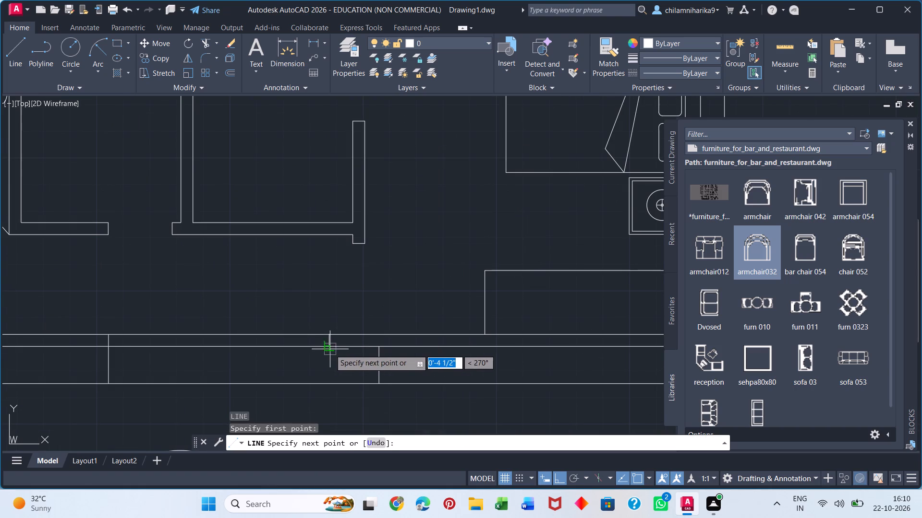
left_click(344, 346)
key("ctrl+z")
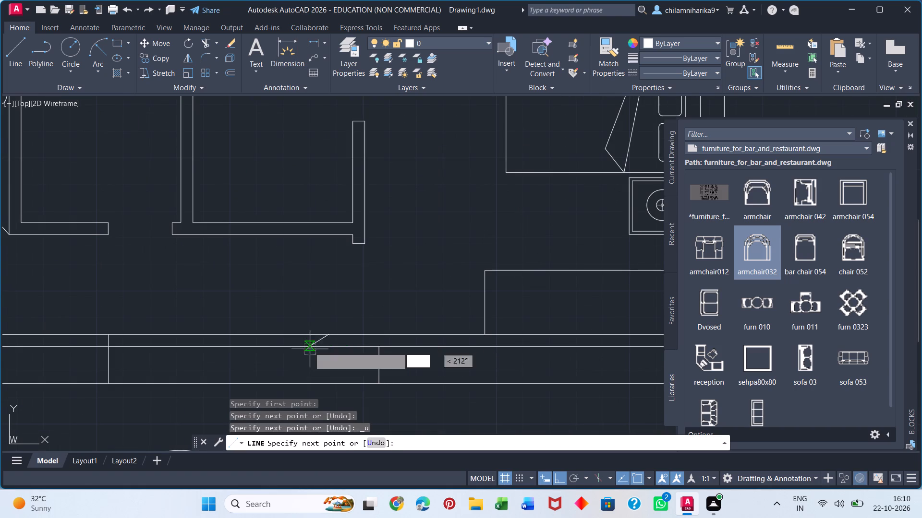
left_click(325, 352)
key("space")
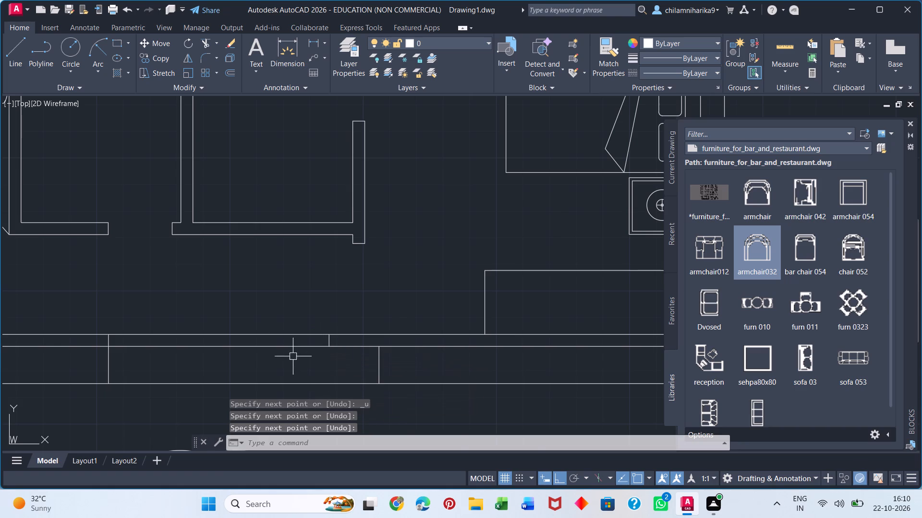
Trim the wall and hall strip lines between the left-hand divider and the right-hand end lines to form an opening.
scroll(303, 302, "down", 2)
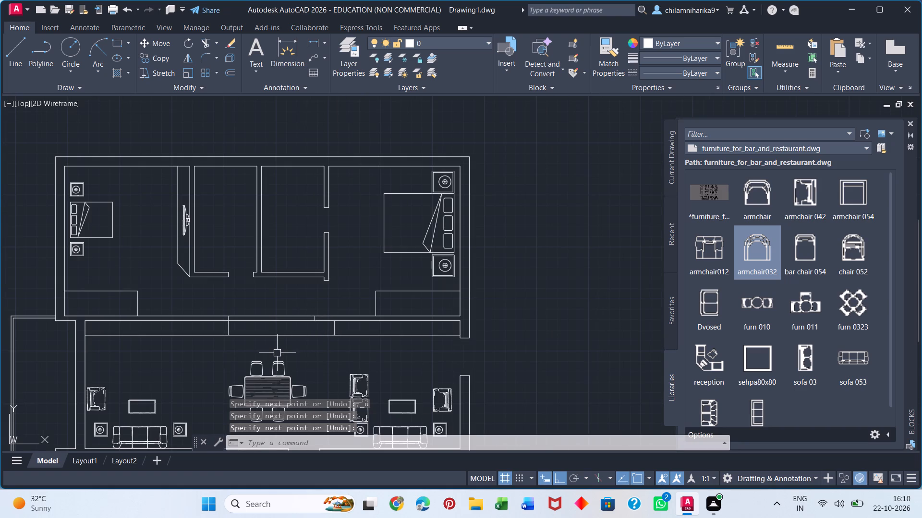
key("t")
key("r")
key("space")
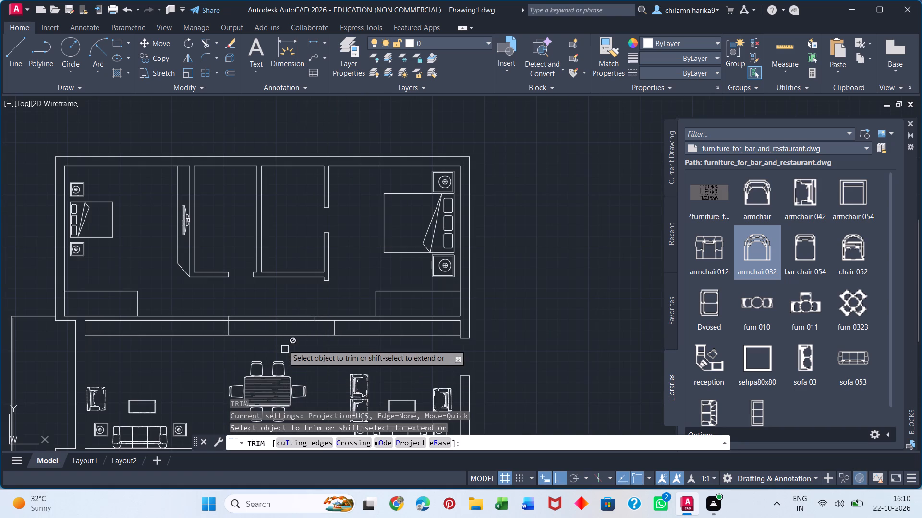
left_click(282, 337)
left_click(268, 287)
left_click(271, 345)
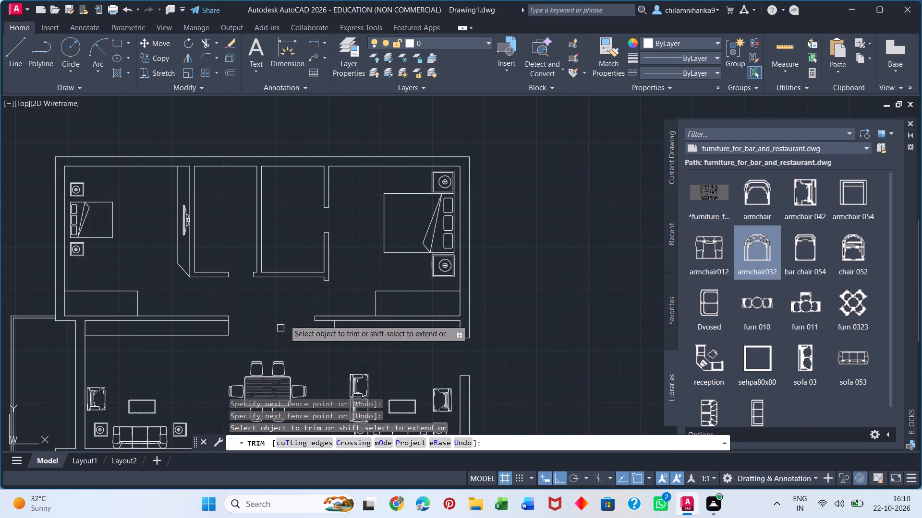
key("space")
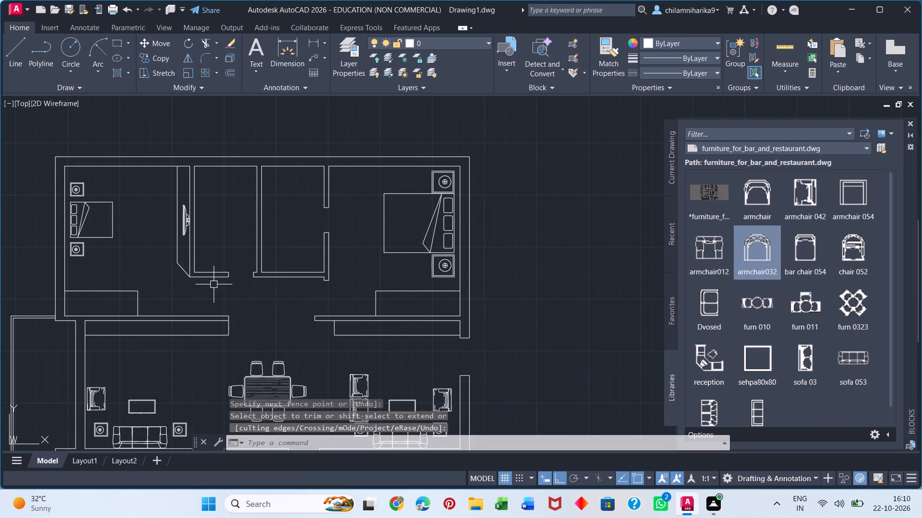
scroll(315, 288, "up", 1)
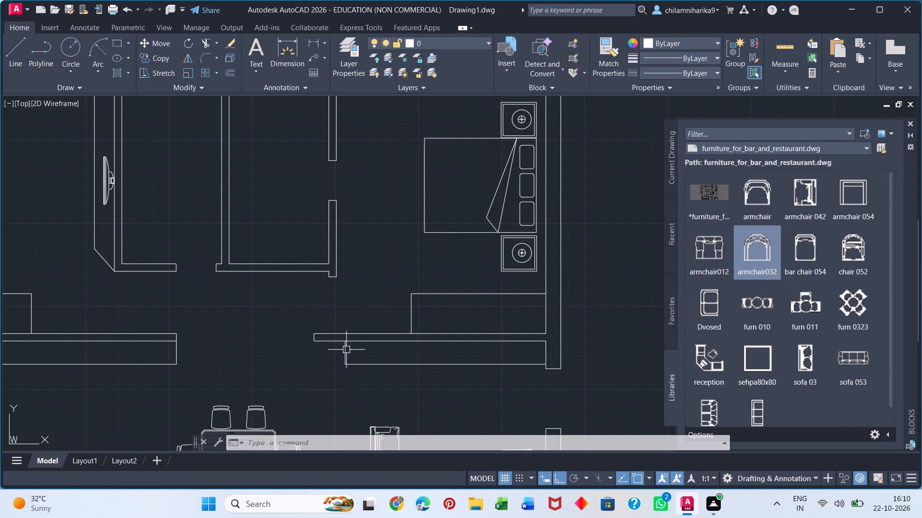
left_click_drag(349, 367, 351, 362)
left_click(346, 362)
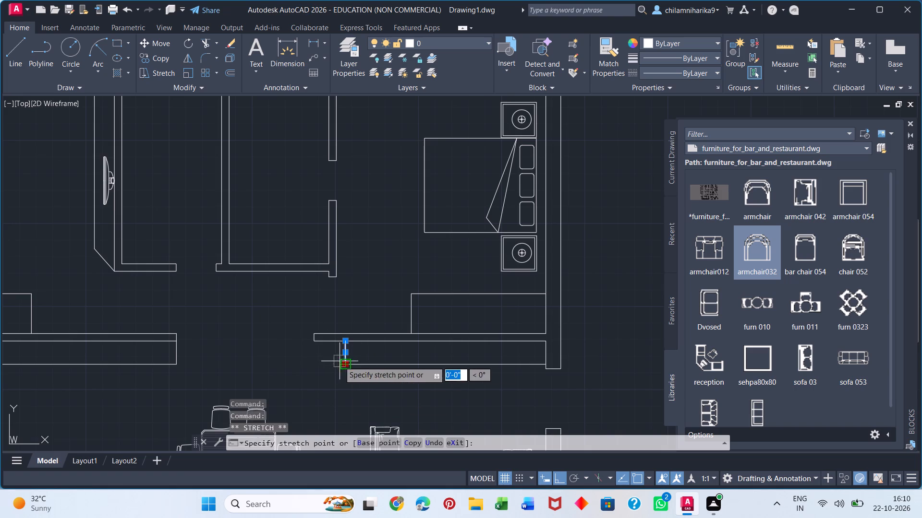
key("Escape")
Stretch the right-hand strip's lower line slightly left past its vertical end line, towards the wall opening.
scroll(344, 366, "up", 1)
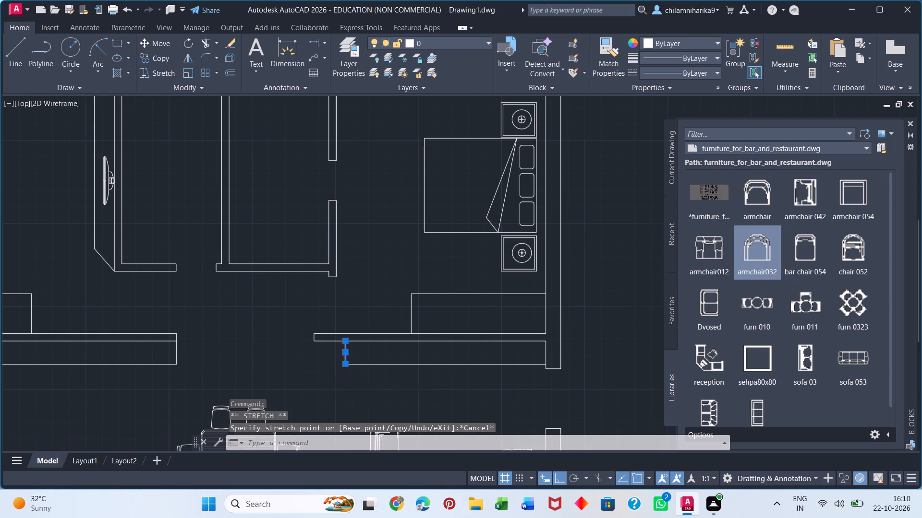
scroll(344, 366, "up", 5)
left_click(352, 370)
left_click(330, 367)
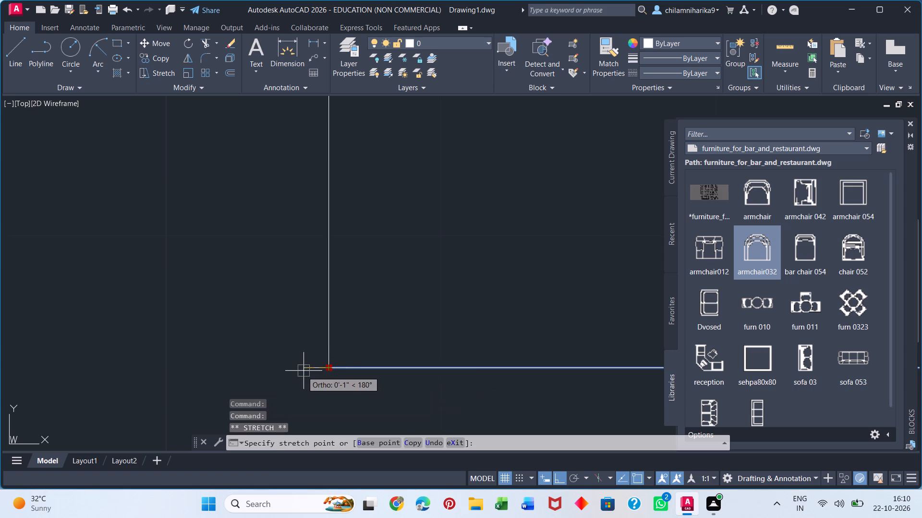
left_click(249, 373)
scroll(274, 318, "down", 3)
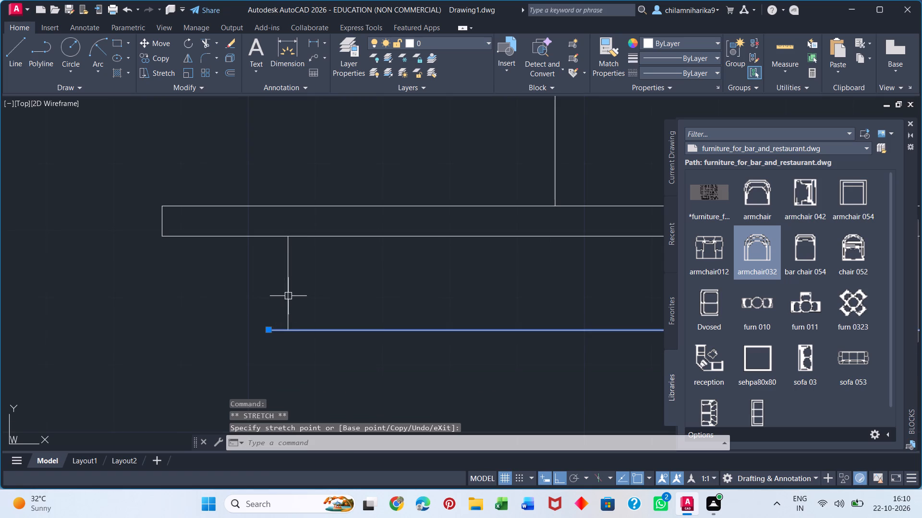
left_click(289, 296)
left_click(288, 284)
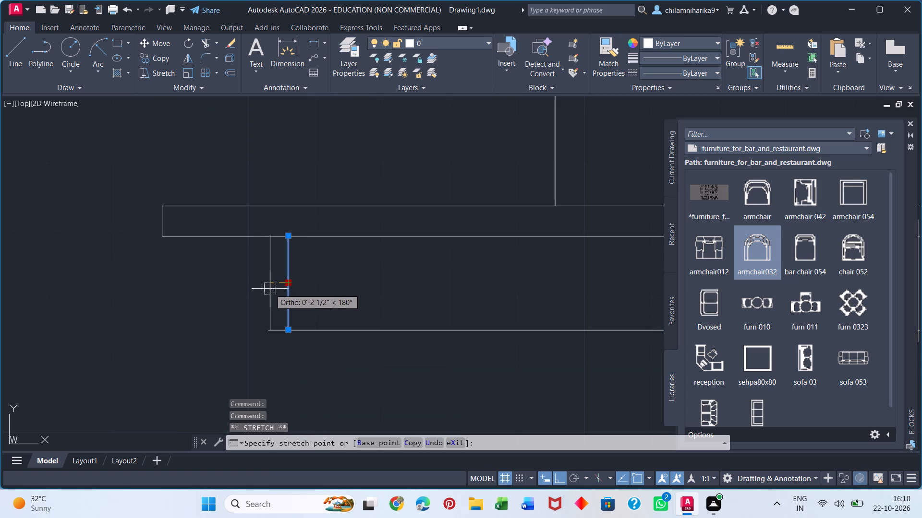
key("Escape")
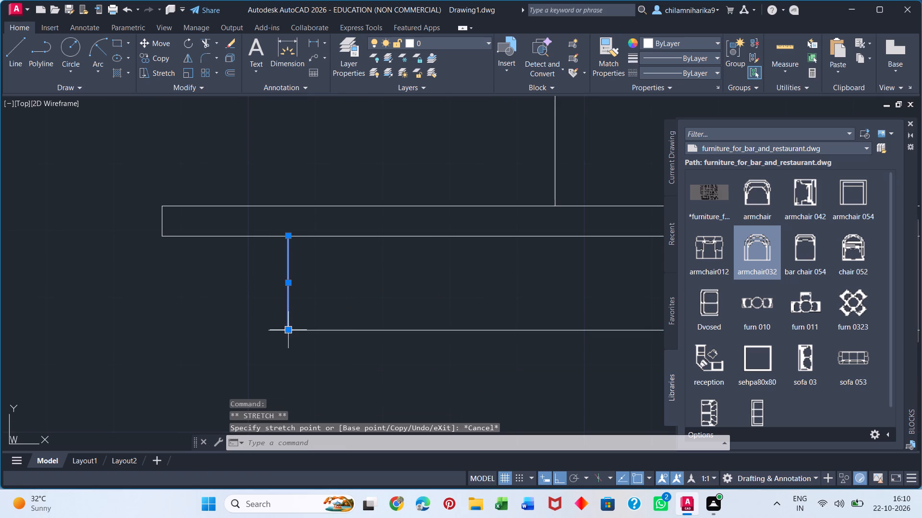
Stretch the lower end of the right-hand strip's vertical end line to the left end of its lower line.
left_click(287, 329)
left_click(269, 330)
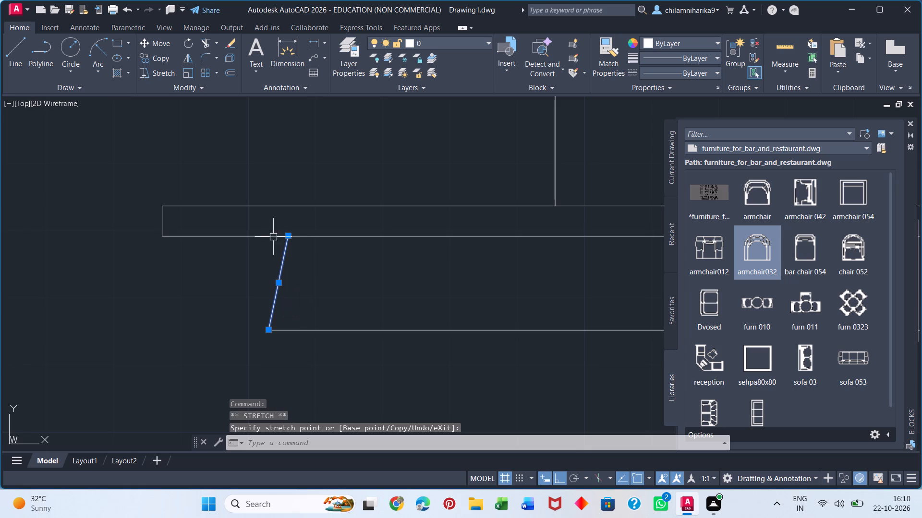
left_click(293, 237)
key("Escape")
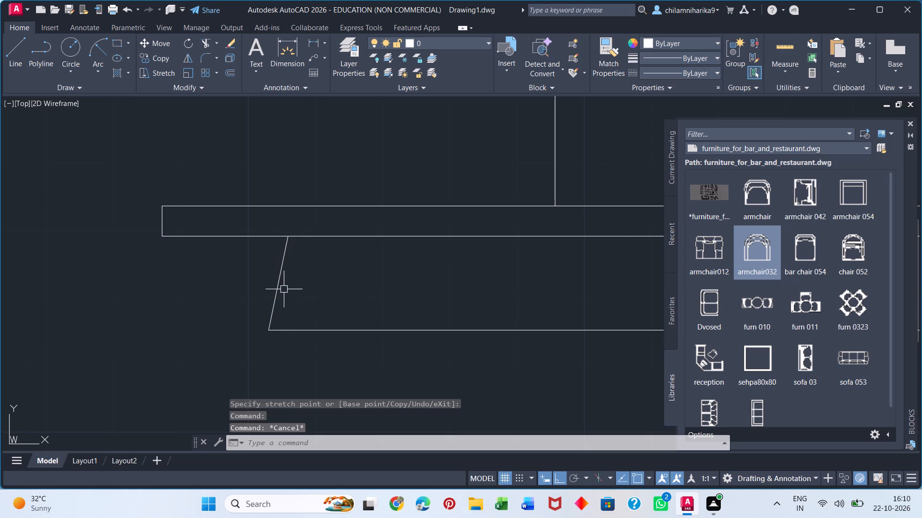
Replace the slanted end line with a vertical line about 1'-2" long from the lower line's left end up to the wall.
left_click(274, 291)
key("Delete")
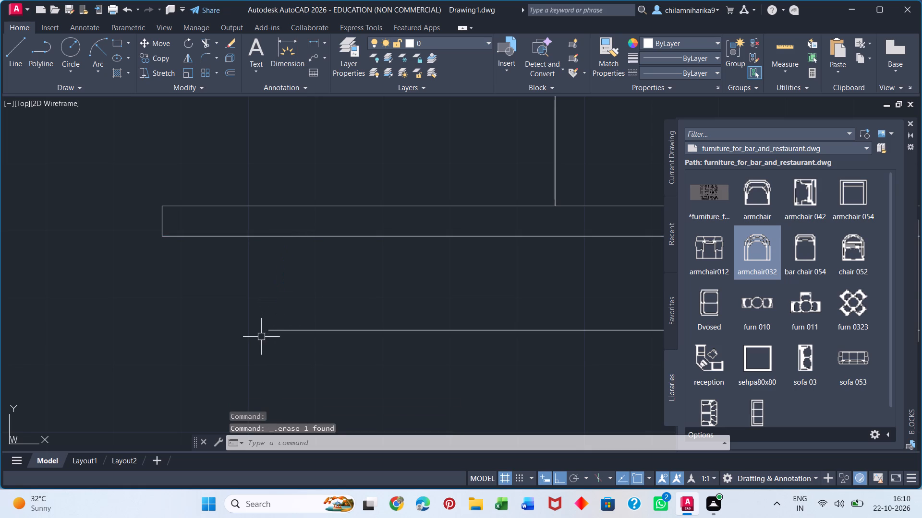
key("l")
key("Return")
left_click(266, 330)
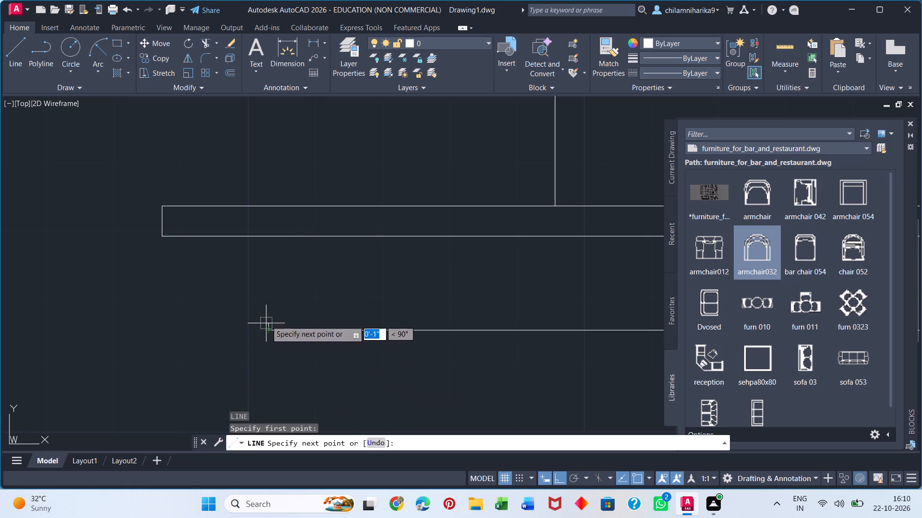
left_click(269, 236)
key("space")
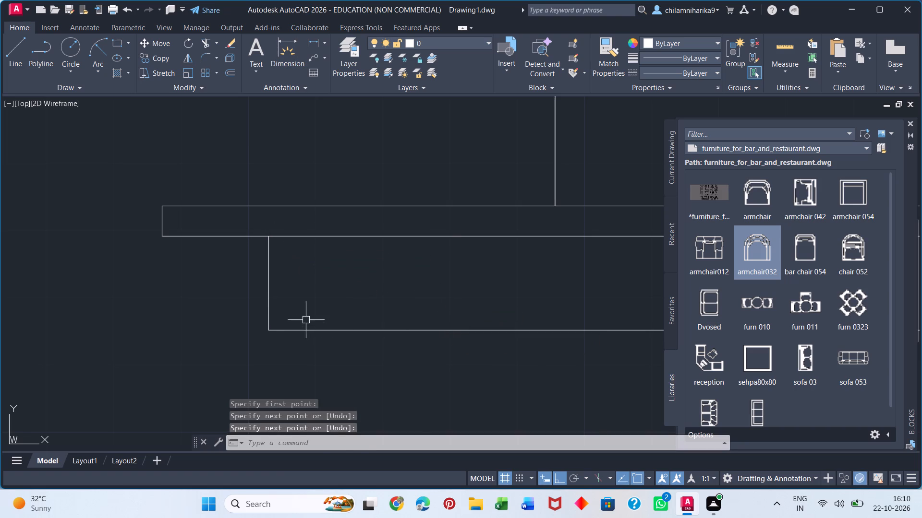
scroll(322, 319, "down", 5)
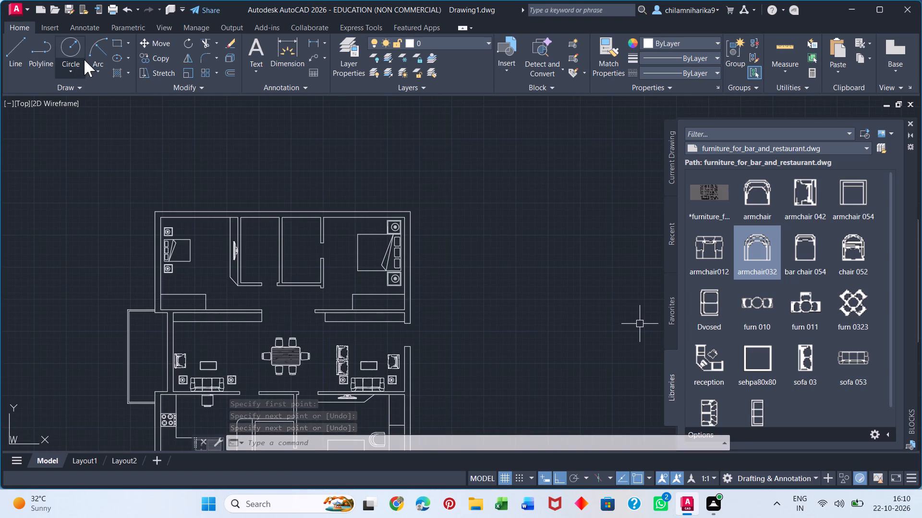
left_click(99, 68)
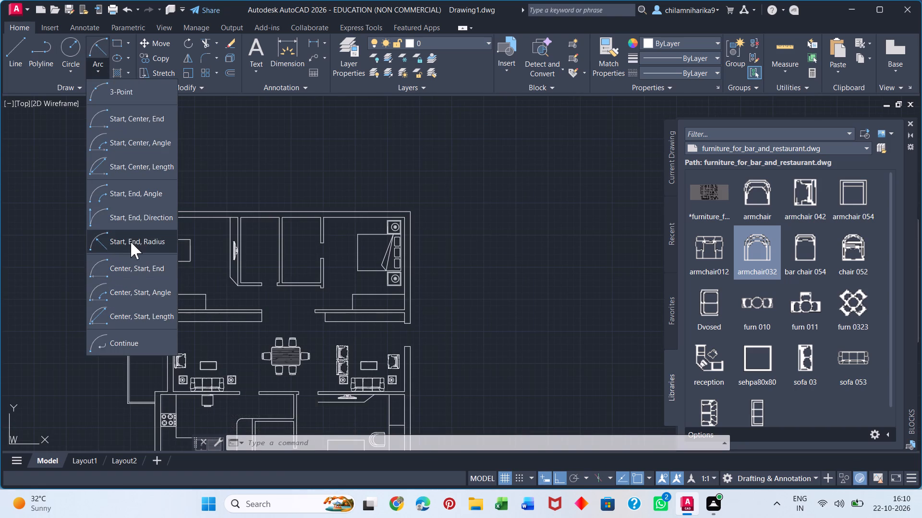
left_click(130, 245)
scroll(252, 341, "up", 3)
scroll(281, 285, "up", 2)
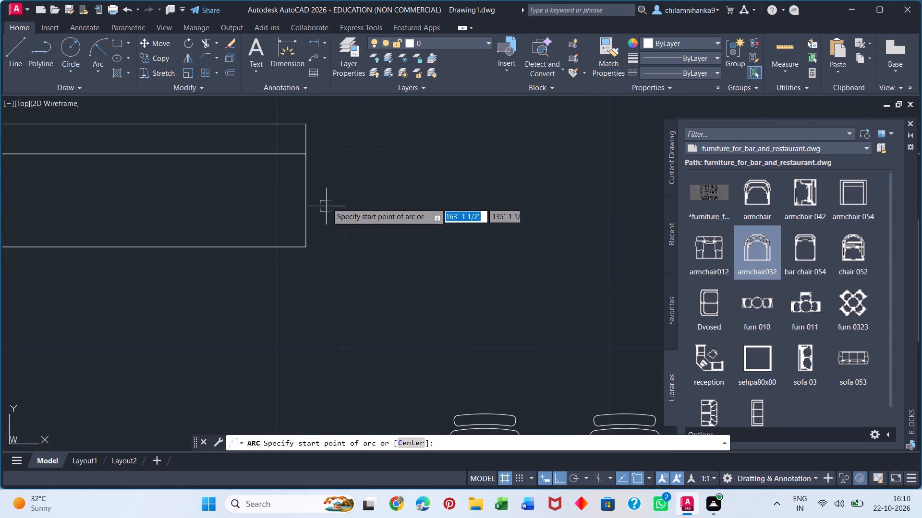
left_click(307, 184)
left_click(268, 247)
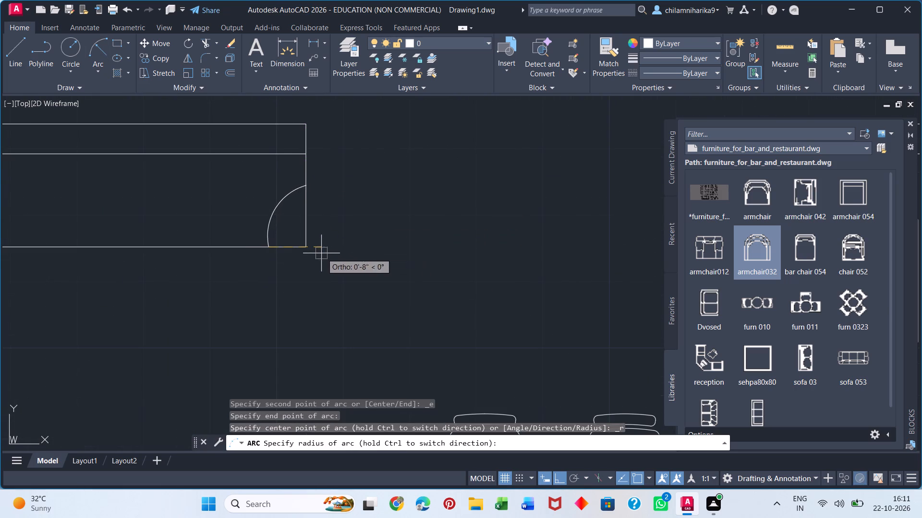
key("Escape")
Draw a Start, End, Radius arc of about 6" radius rounding the left-hand strip's lower corner beside the opening.
left_click(106, 60)
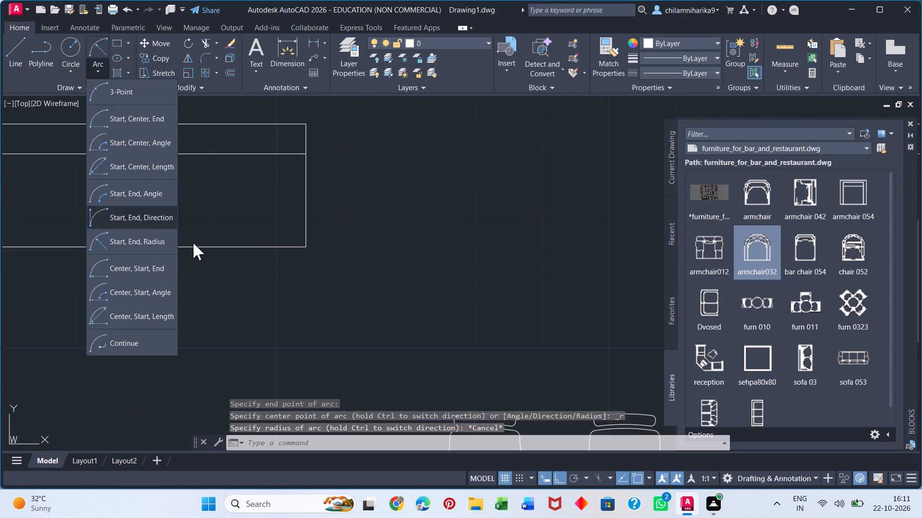
left_click(162, 240)
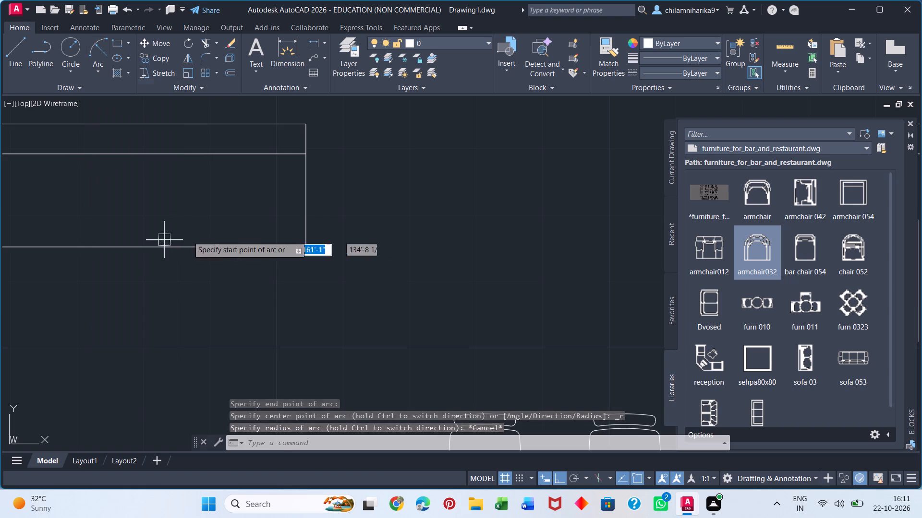
left_click(261, 247)
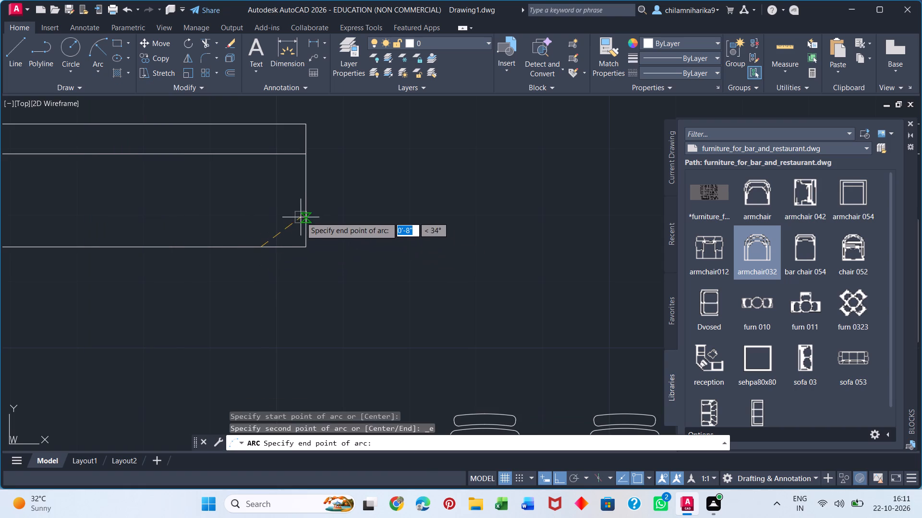
left_click(305, 213)
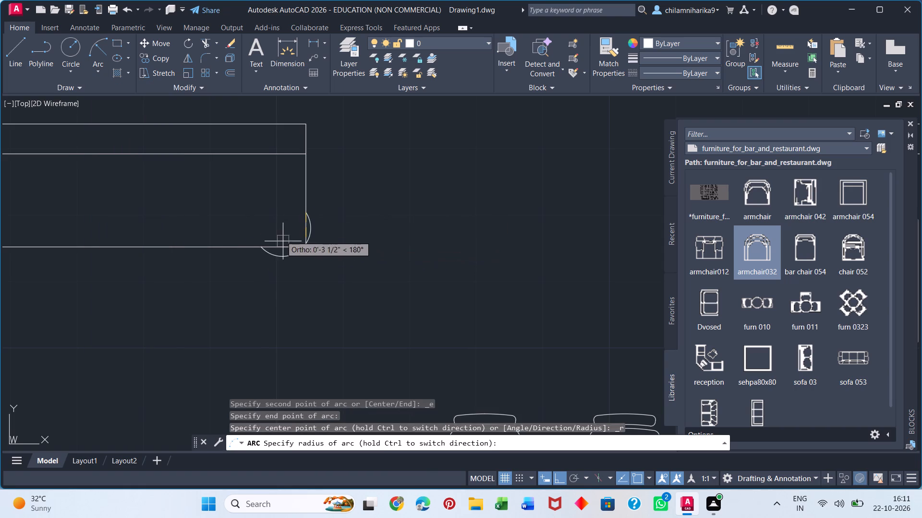
left_click(266, 193)
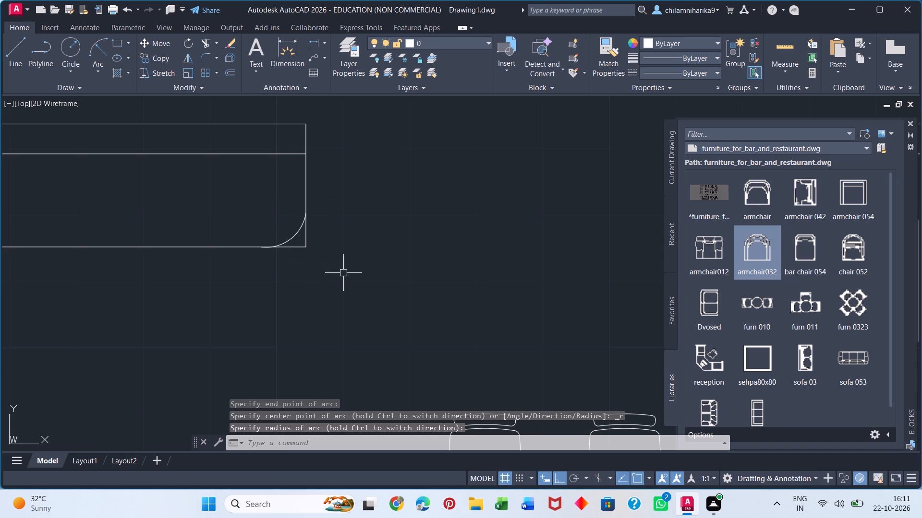
Trim the left-hand strip's lower line and end line back to the arc, removing the square corner.
key("t")
key("r")
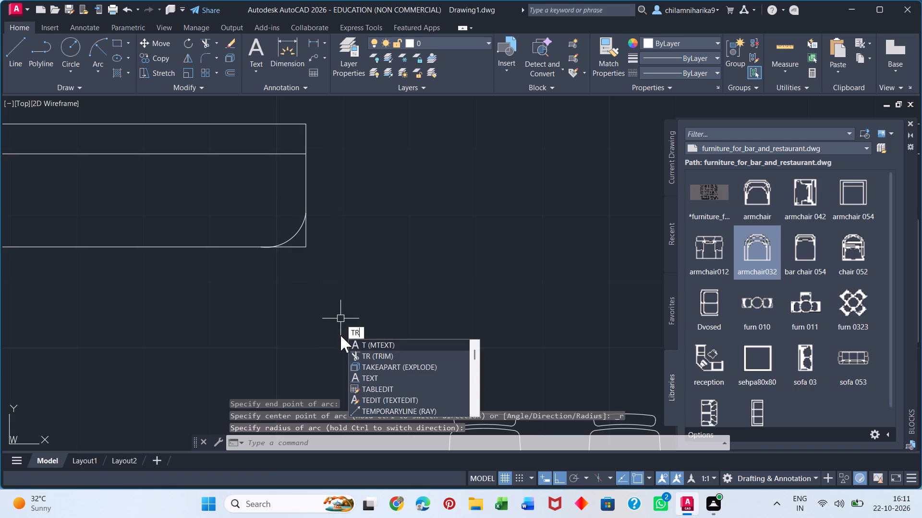
key("Return")
scroll(247, 252, "up", 3)
scroll(331, 233, "up", 3)
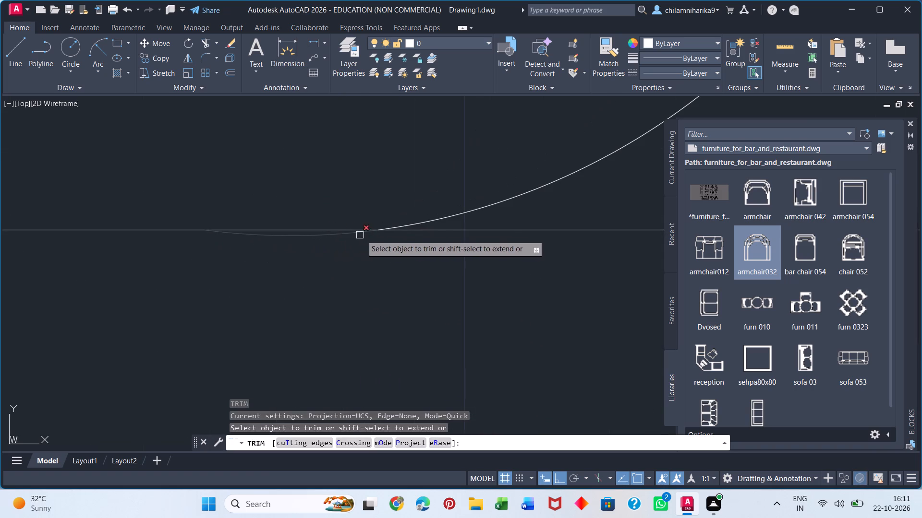
left_click(311, 231)
left_click(482, 231)
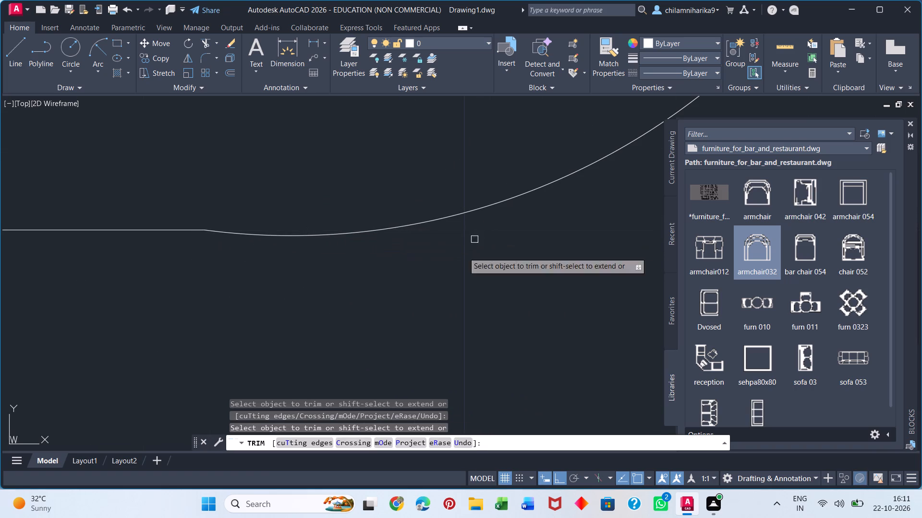
scroll(467, 353, "down", 5)
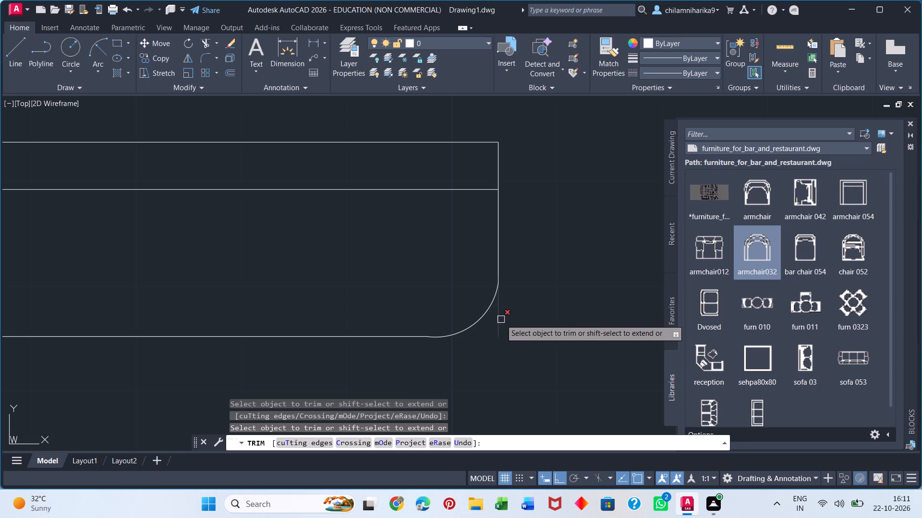
left_click(501, 319)
key("space")
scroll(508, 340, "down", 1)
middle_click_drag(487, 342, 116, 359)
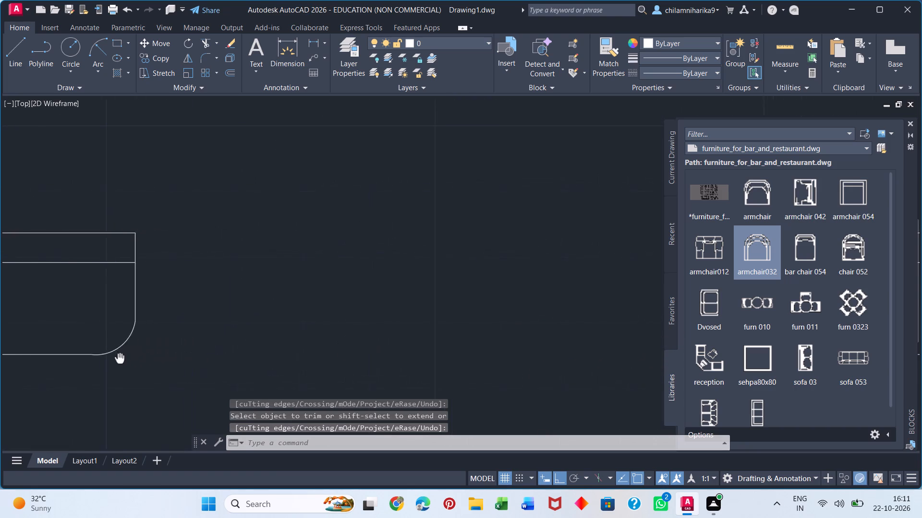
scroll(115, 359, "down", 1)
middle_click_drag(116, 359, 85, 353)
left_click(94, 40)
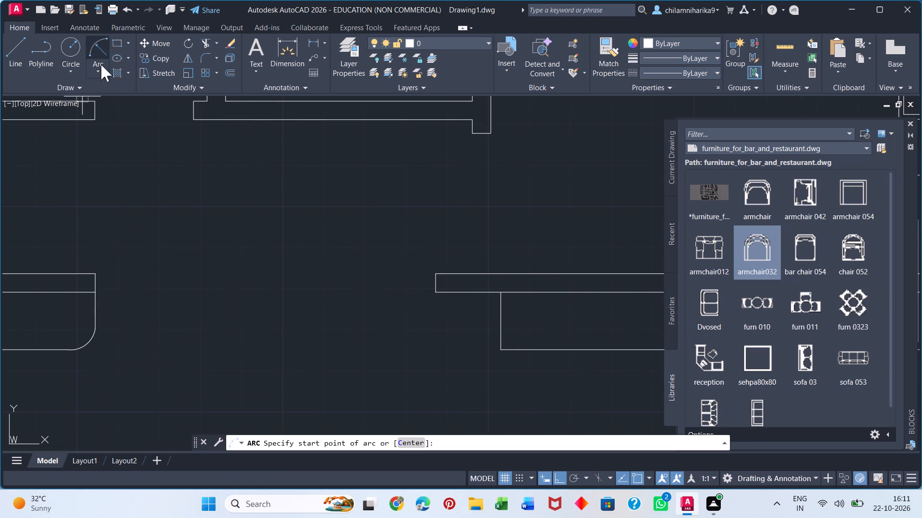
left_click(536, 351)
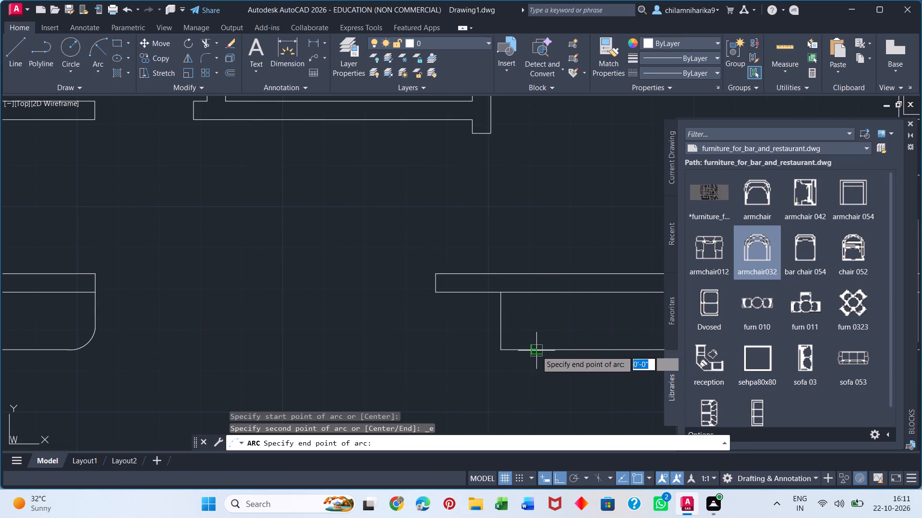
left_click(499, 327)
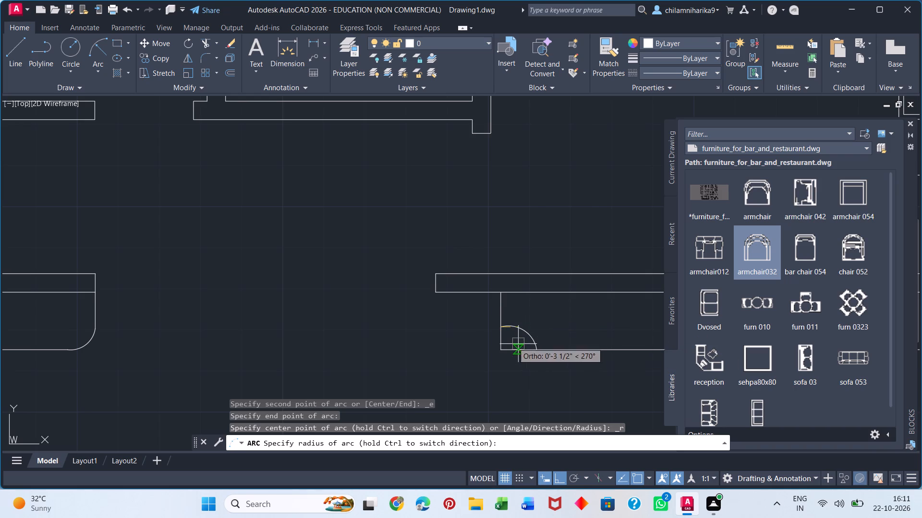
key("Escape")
Draw a Start, End, Radius arc of about 6 1/2" radius rounding the right-hand strip's lower corner beside the opening.
left_click(107, 48)
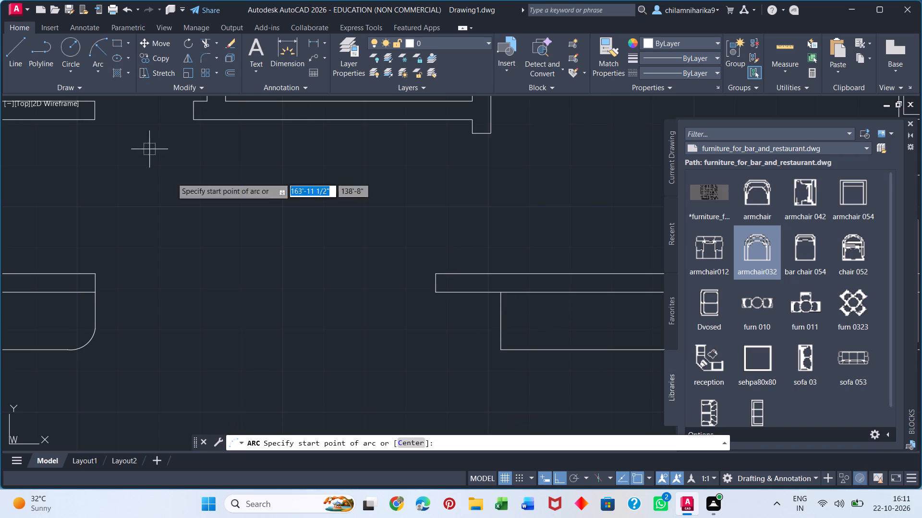
left_click(501, 325)
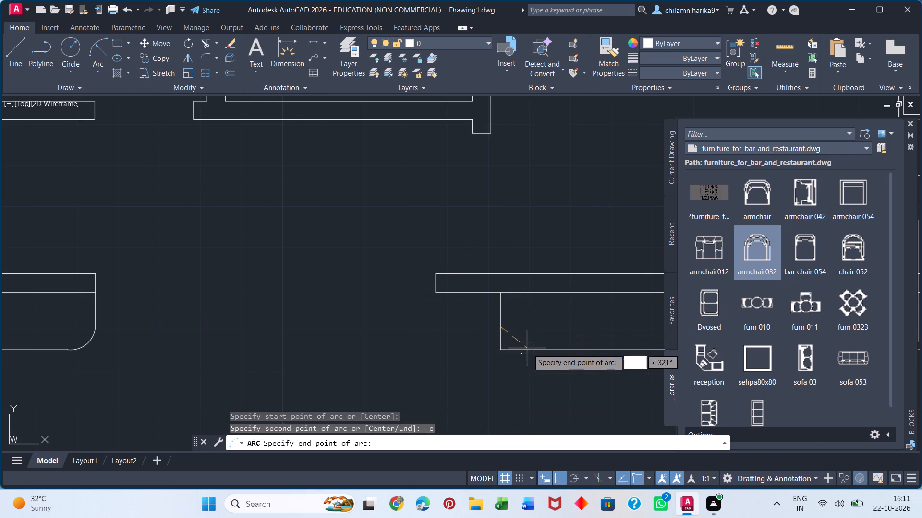
left_click(529, 349)
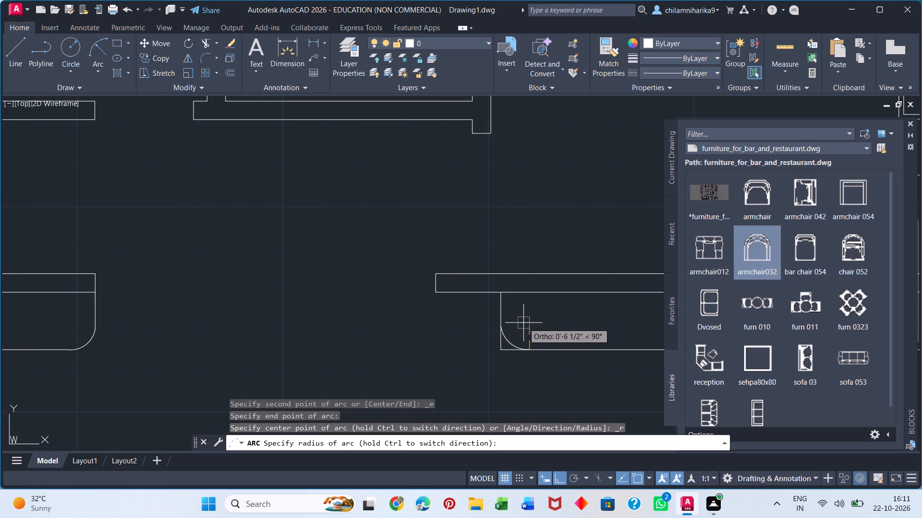
left_click(523, 323)
Trim the right-hand strip's end line and lower line outside the arc, removing the square corner.
scroll(497, 347, "up", 5)
middle_click_drag(546, 341, 471, 330)
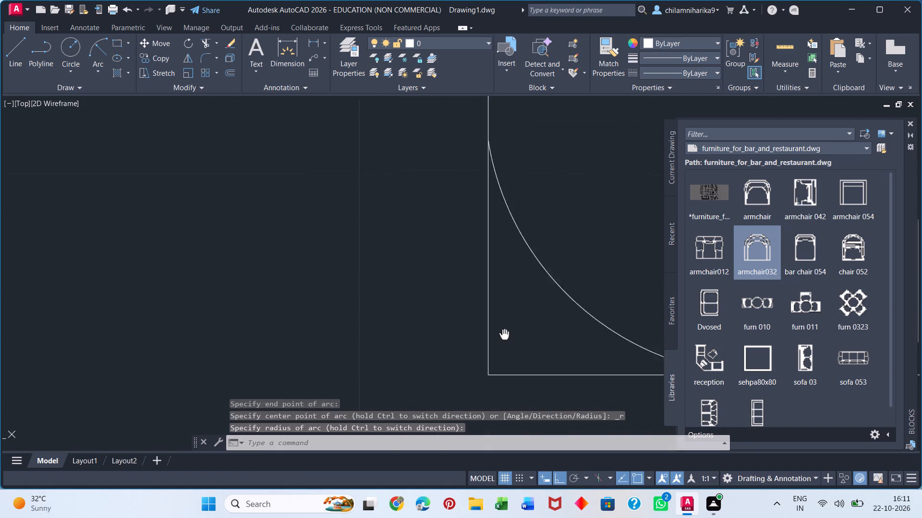
middle_click_drag(471, 330, 266, 305)
key("t")
key("r")
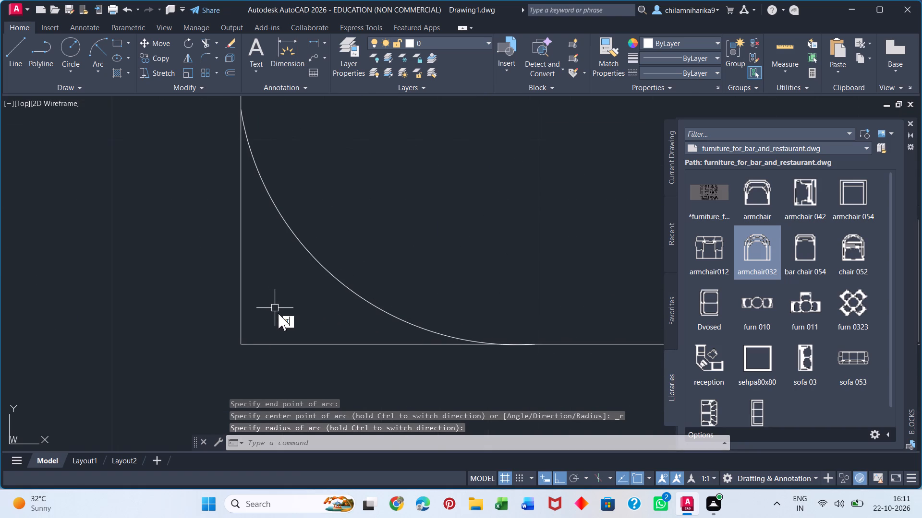
key("Return")
left_click(236, 285)
left_click_drag(255, 296, 257, 301)
left_click(277, 306)
left_click(287, 362)
scroll(284, 322, "down", 3)
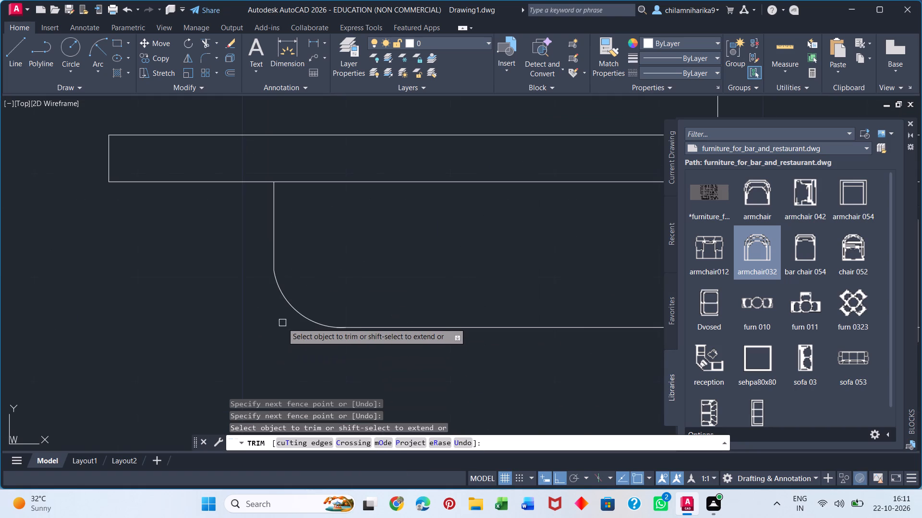
scroll(282, 323, "down", 1)
key("space")
Trim the short piece of the right-hand strip's lower line that overlaps the end of the corner arc.
scroll(321, 335, "up", 3)
scroll(311, 291, "up", 4)
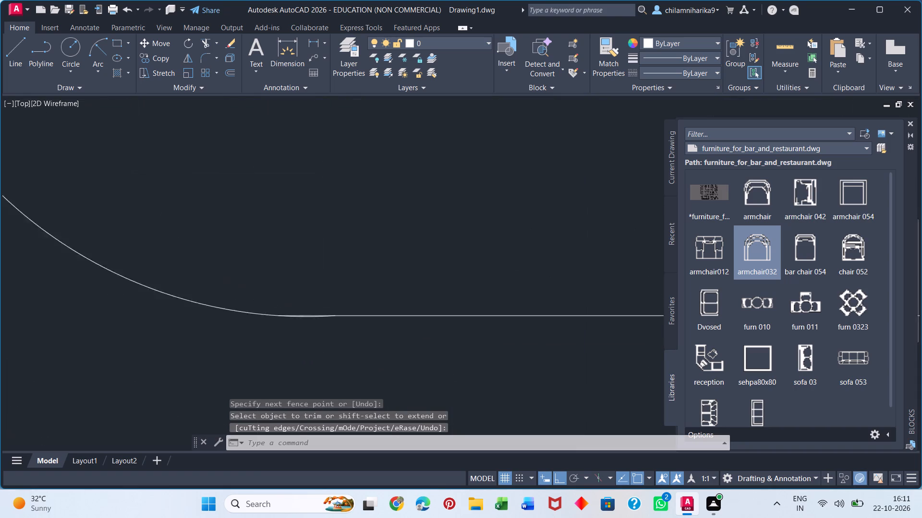
scroll(306, 352, "up", 3)
left_click(306, 353)
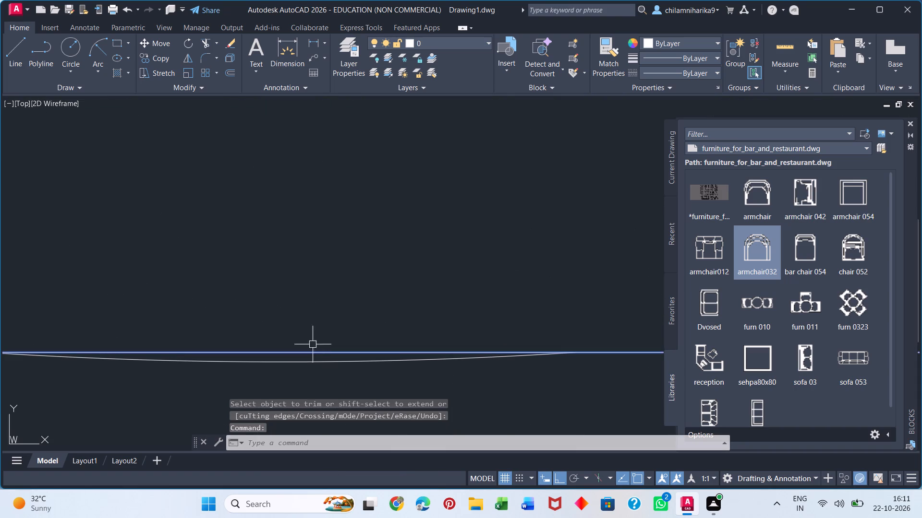
scroll(326, 327, "down", 4)
scroll(371, 324, "down", 3)
key("Escape")
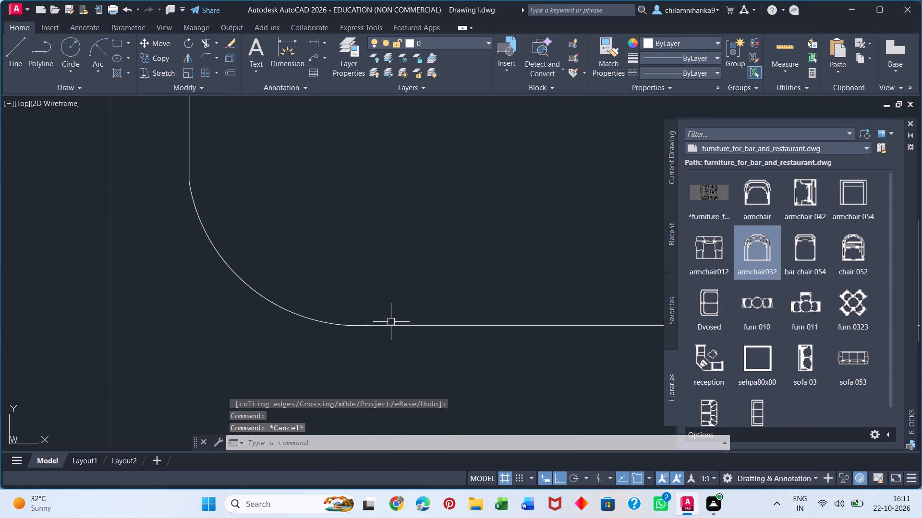
type("TR")
key("Return")
scroll(382, 325, "up", 4)
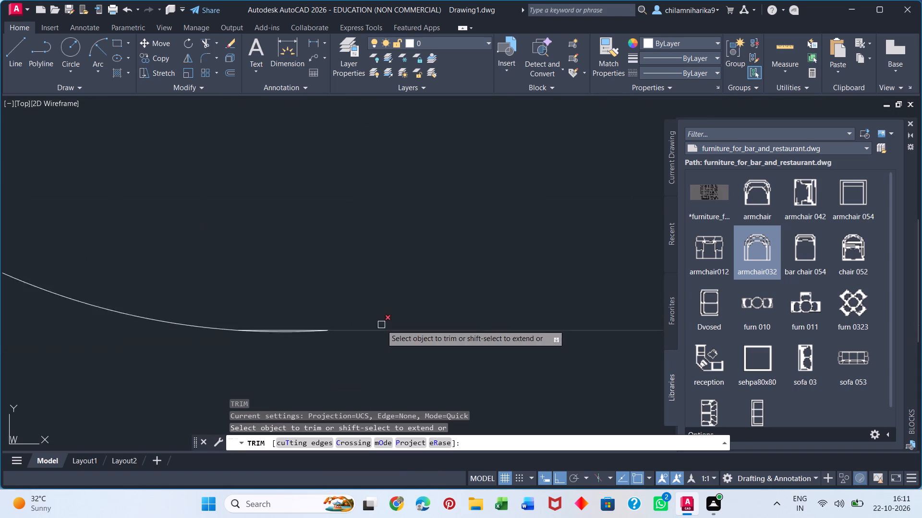
scroll(240, 329, "up", 3)
left_click(228, 352)
scroll(291, 282, "down", 7)
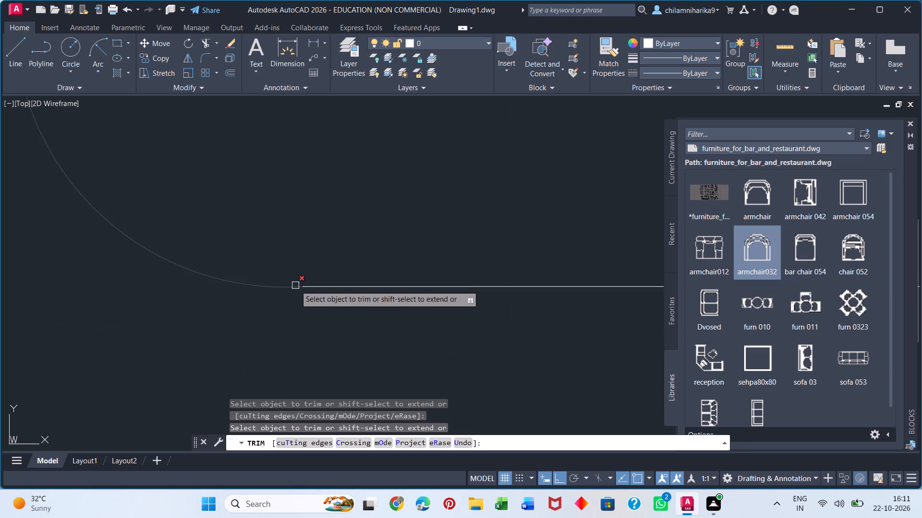
scroll(295, 285, "down", 11)
key("Escape")
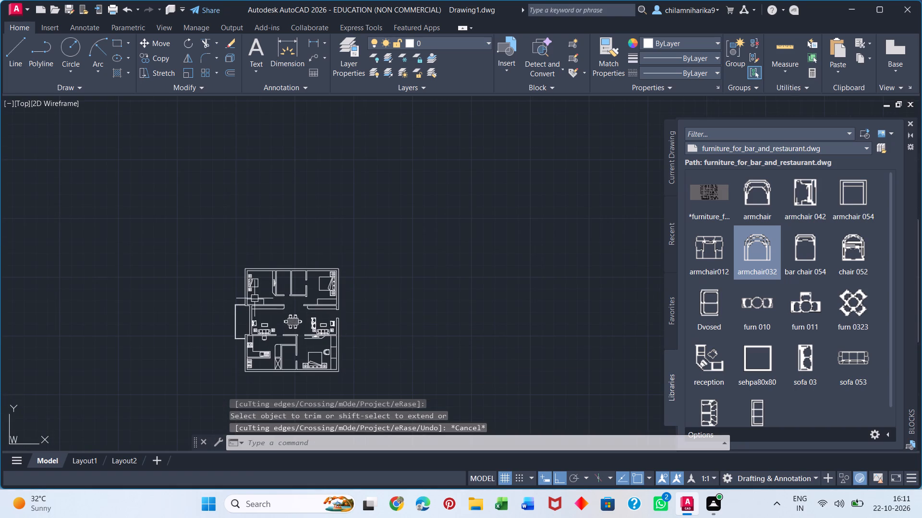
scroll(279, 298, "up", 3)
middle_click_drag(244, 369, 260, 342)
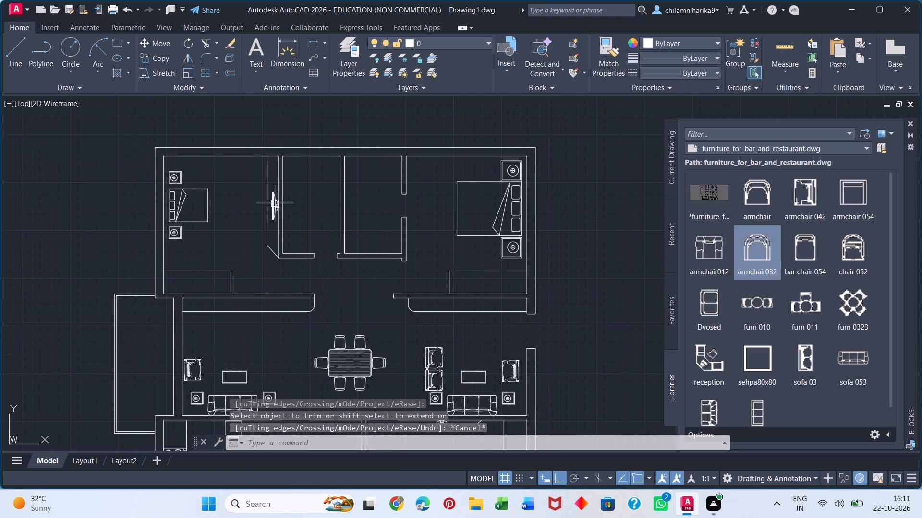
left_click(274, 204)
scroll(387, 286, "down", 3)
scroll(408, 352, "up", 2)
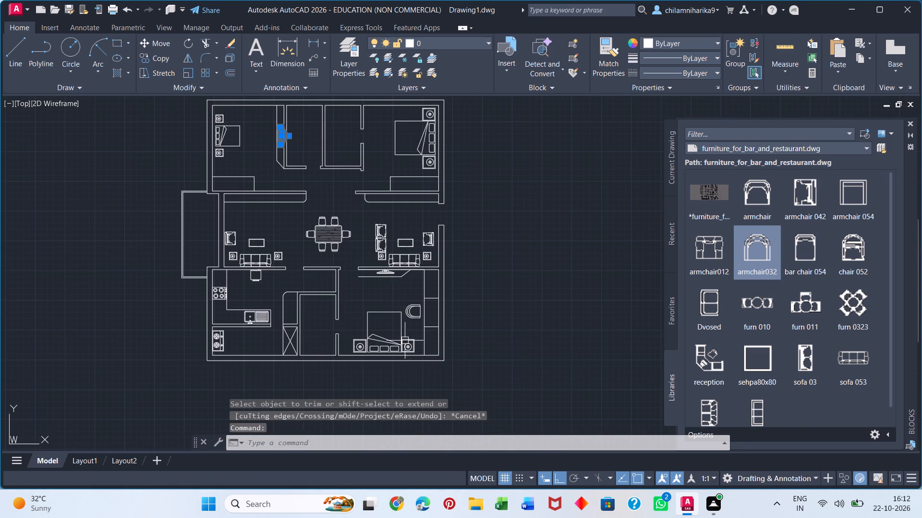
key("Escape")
Copy the TV from the lower-right bedroom onto the hall's upper wall, within the right-hand rounded strip.
left_click(390, 273)
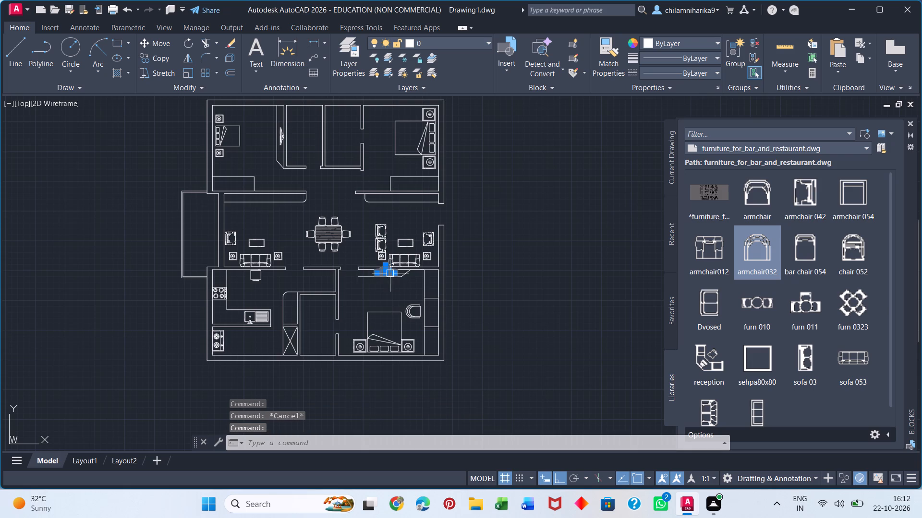
key("c")
key("o")
key("Return")
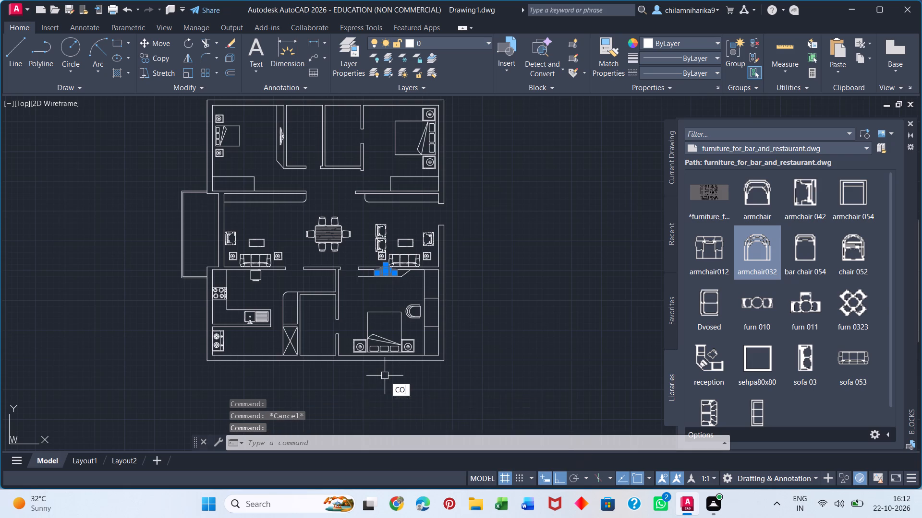
scroll(391, 294, "up", 4)
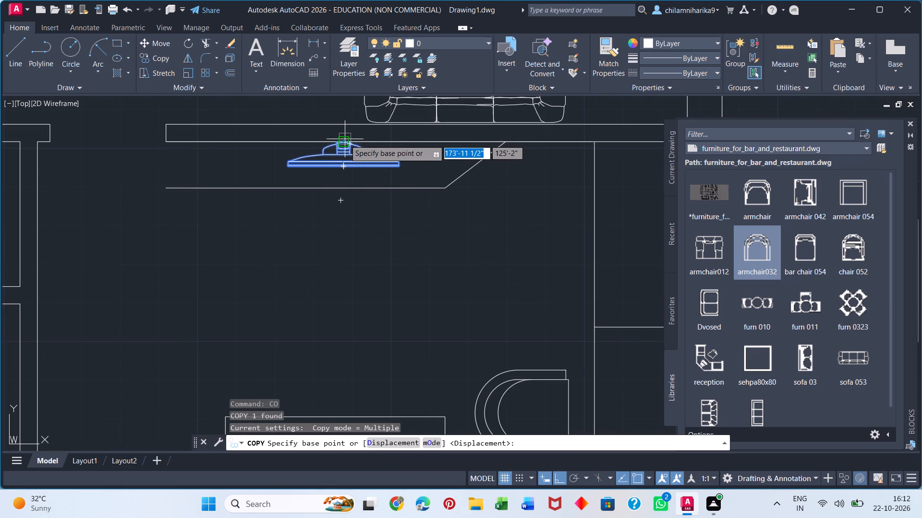
scroll(345, 141, "up", 3)
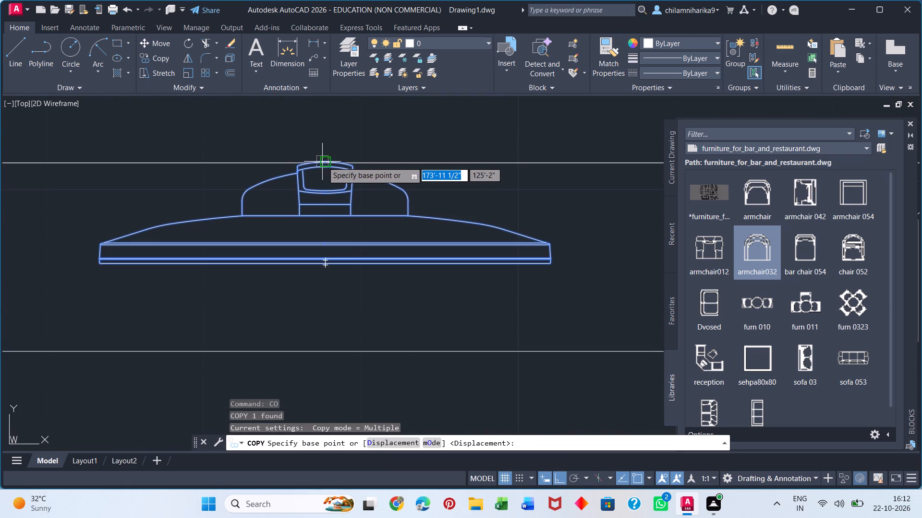
left_click(323, 162)
scroll(332, 190, "down", 7)
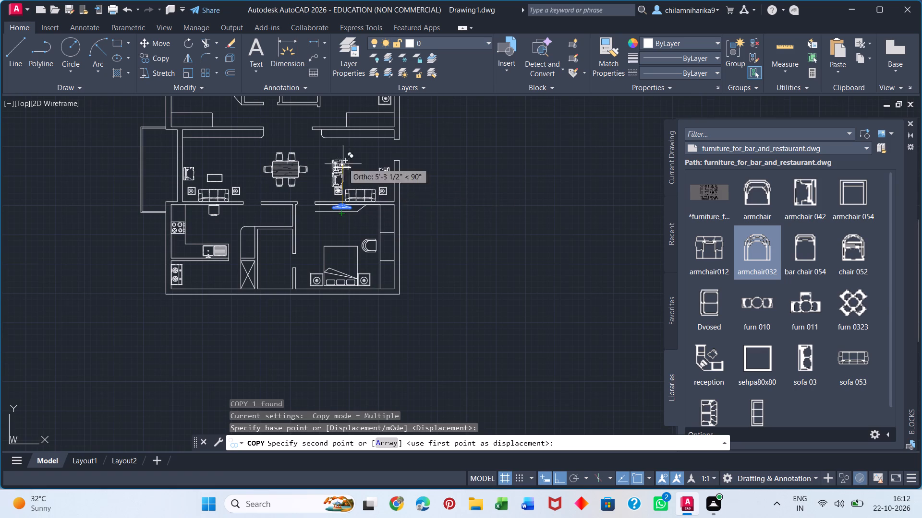
scroll(343, 139, "up", 3)
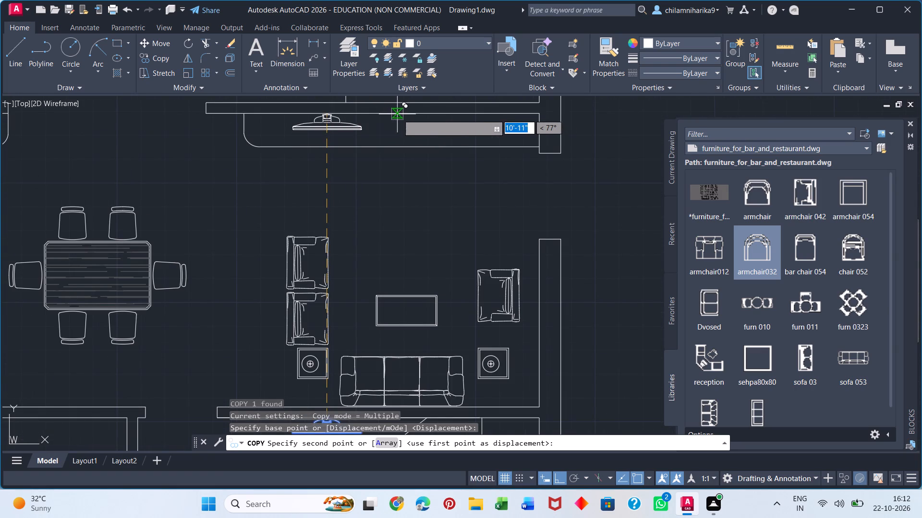
left_click(399, 115)
Place another copy of the TV on the upper wall within the left-hand rounded strip and finish copying.
middle_click_drag(197, 151, 658, 235)
scroll(372, 223, "down", 1)
scroll(330, 213, "up", 3)
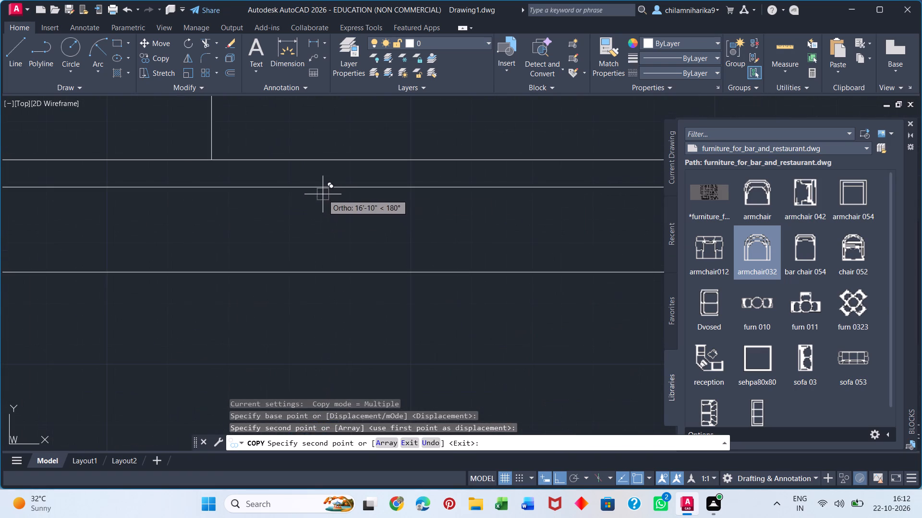
left_click(323, 186)
scroll(311, 260, "down", 5)
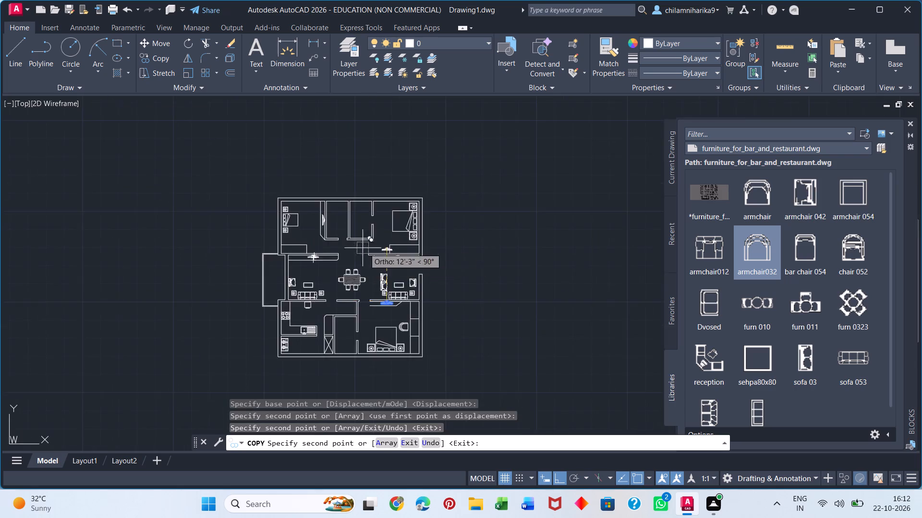
scroll(374, 247, "down", 4)
key("space")
scroll(415, 243, "up", 3)
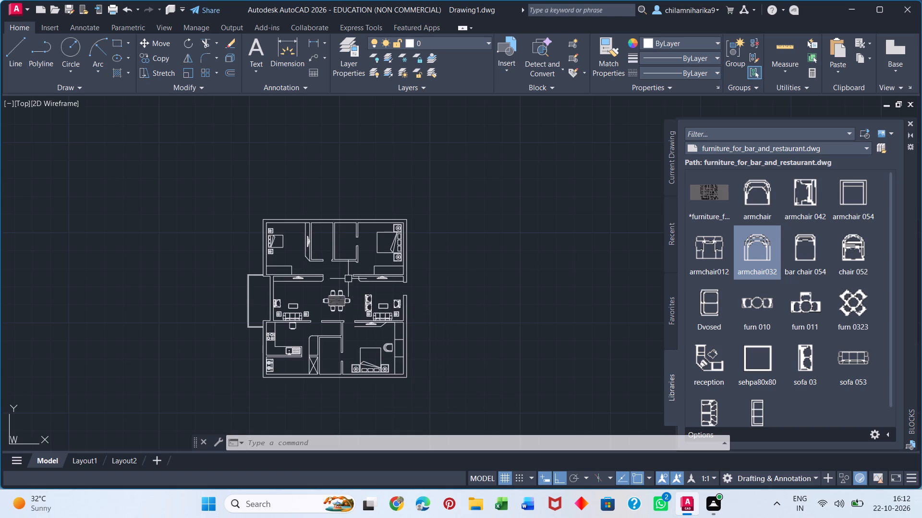
Insert the Door - Imperial block outside the plan, beside the hall's right-hand entrance, and close both open palettes.
key("ctrl+3")
left_click(48, 133)
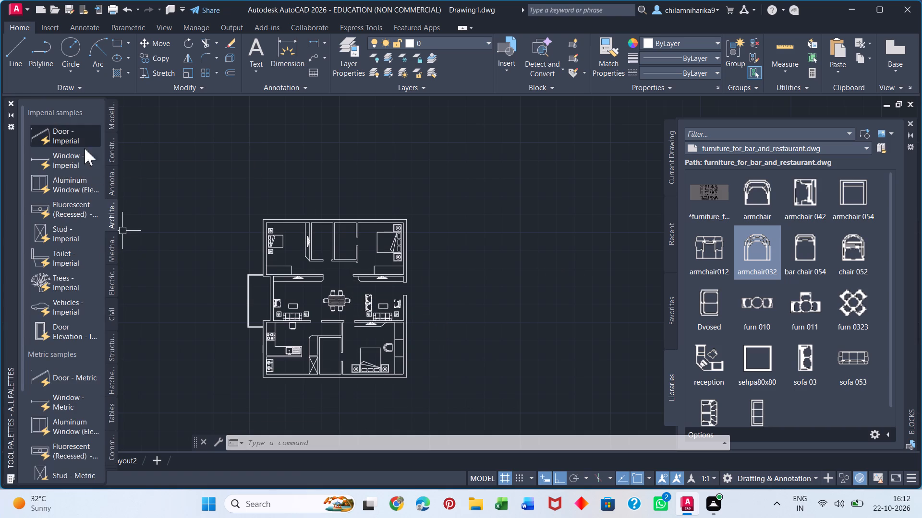
left_click(428, 295)
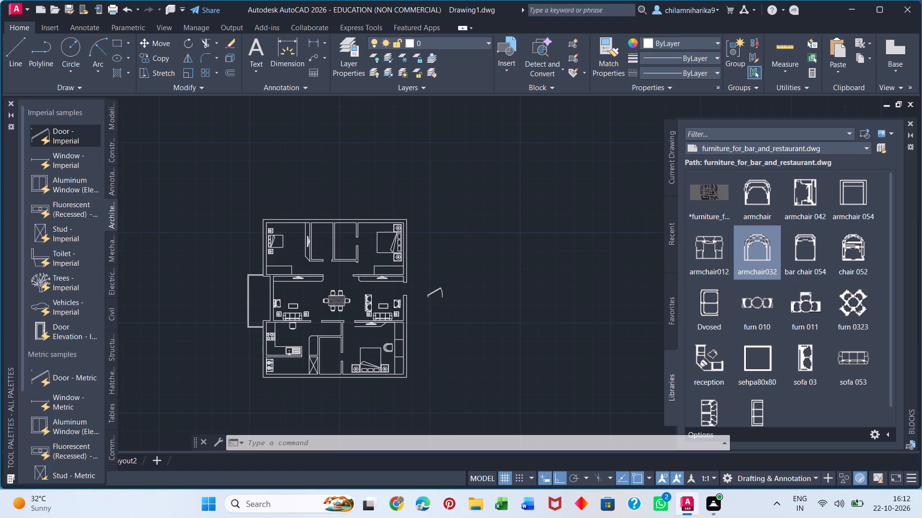
key("Escape")
left_click(9, 105)
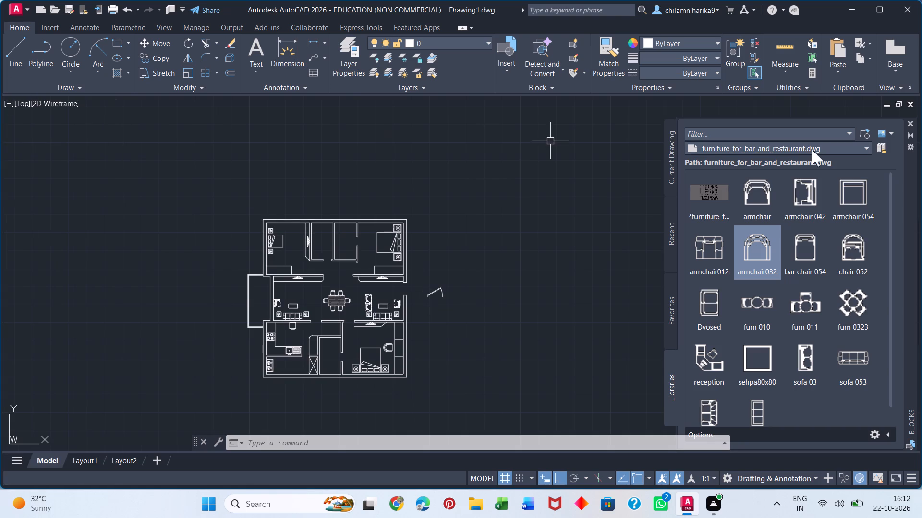
left_click(911, 122)
Set the inserted door's opening angle to Open 90º.
left_click_drag(457, 266, 457, 273)
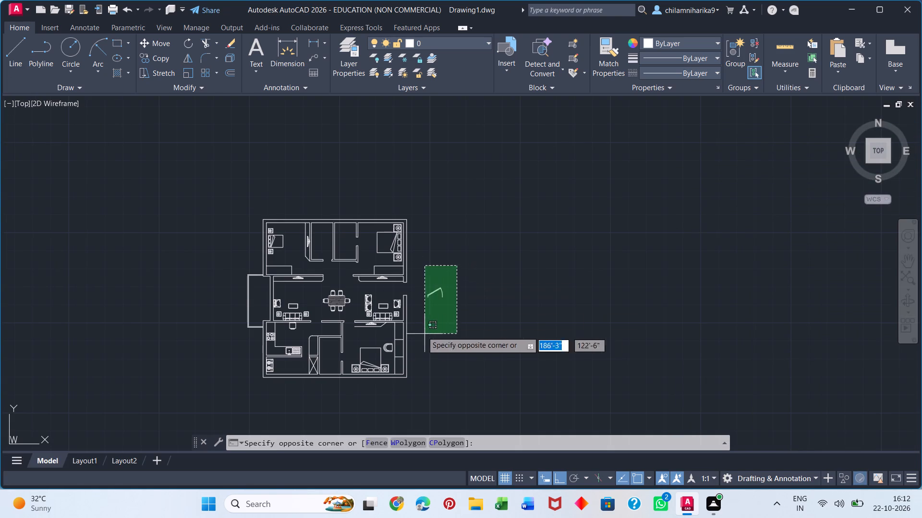
left_click(418, 329)
scroll(416, 284, "up", 3)
left_click(449, 305)
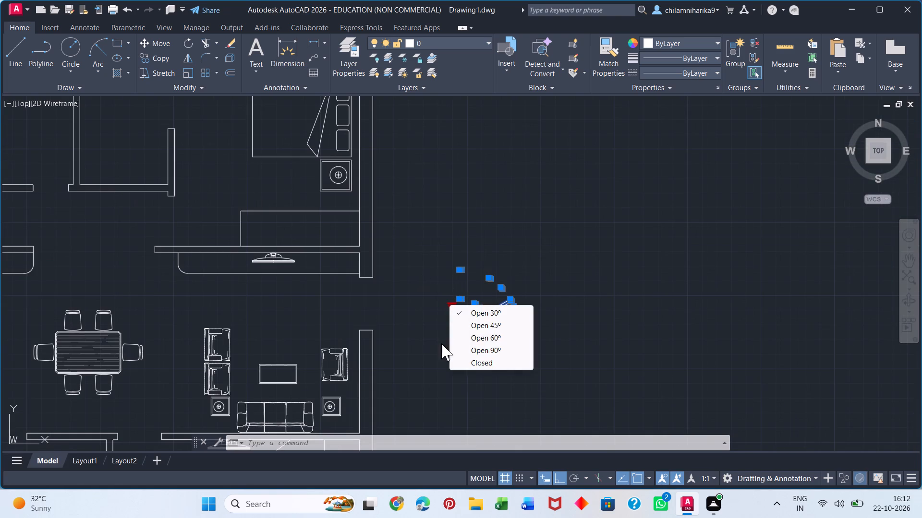
left_click(483, 353)
key("Escape")
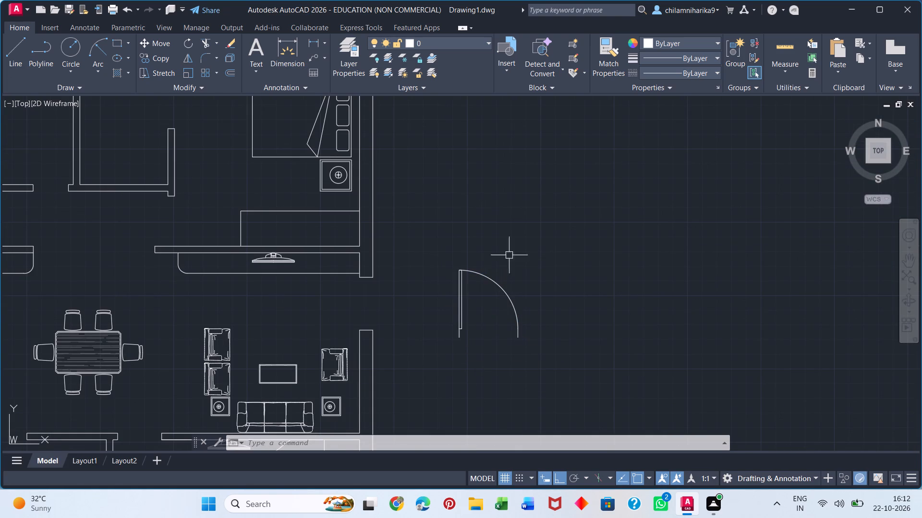
Rotate the door 90° counterclockwise about the lower end of its hinge side.
left_click(524, 234)
left_click(442, 367)
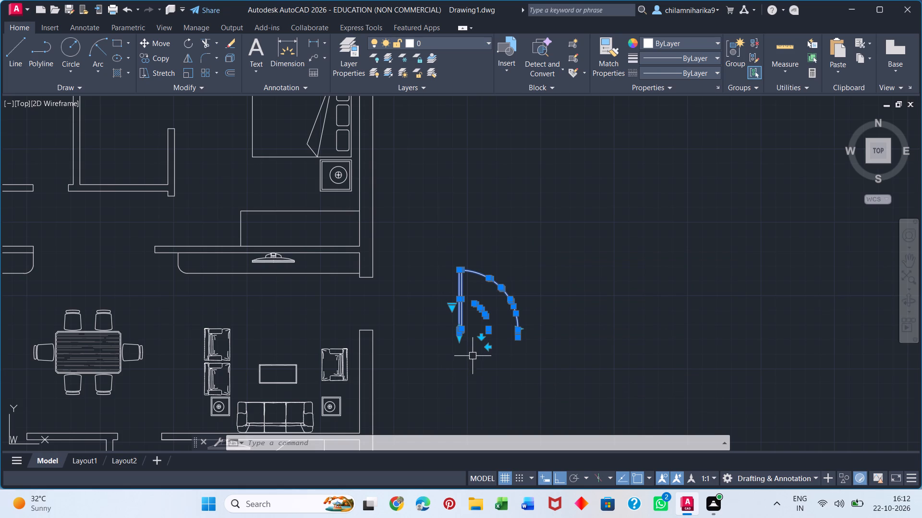
key("r")
key("o")
key("Return")
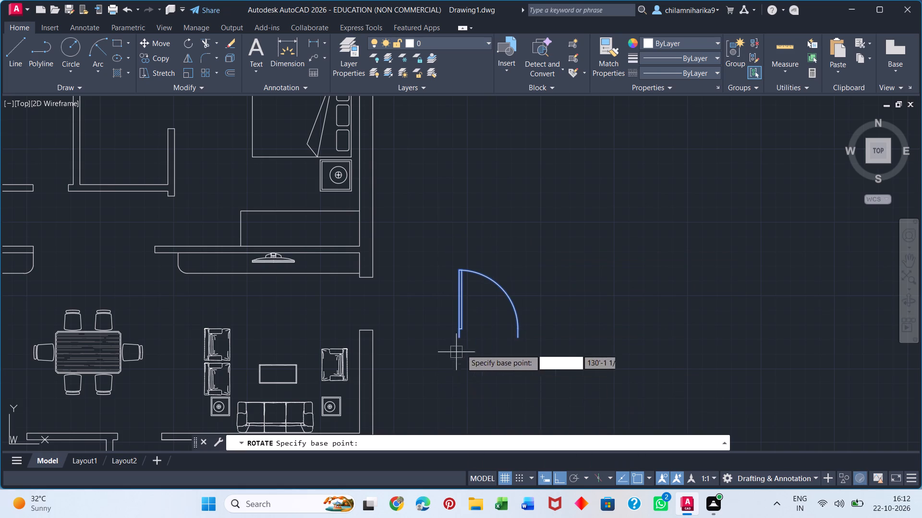
left_click(460, 341)
left_click(449, 224)
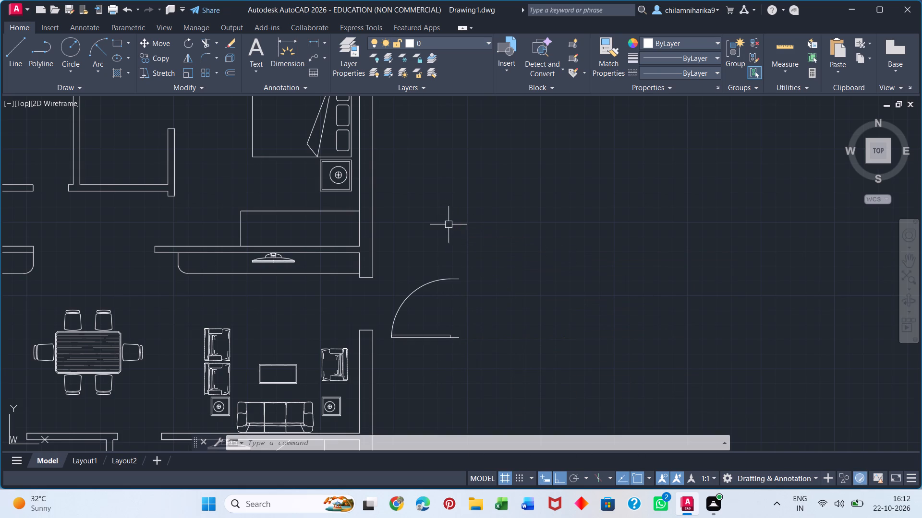
Copy the loose door by its hinge end to the upper-left bedroom doorway, at the hall wall's upper end corner.
left_click(444, 345)
left_click(440, 326)
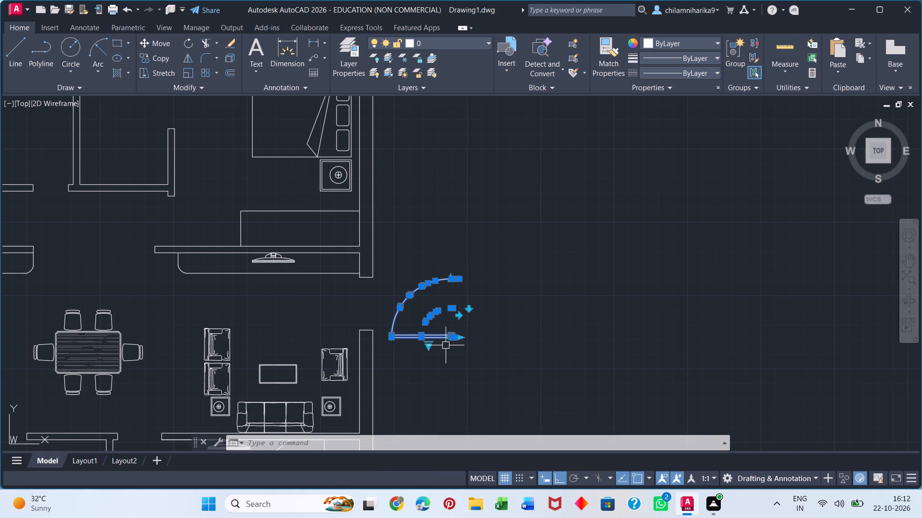
key("c")
key("o")
key("Return")
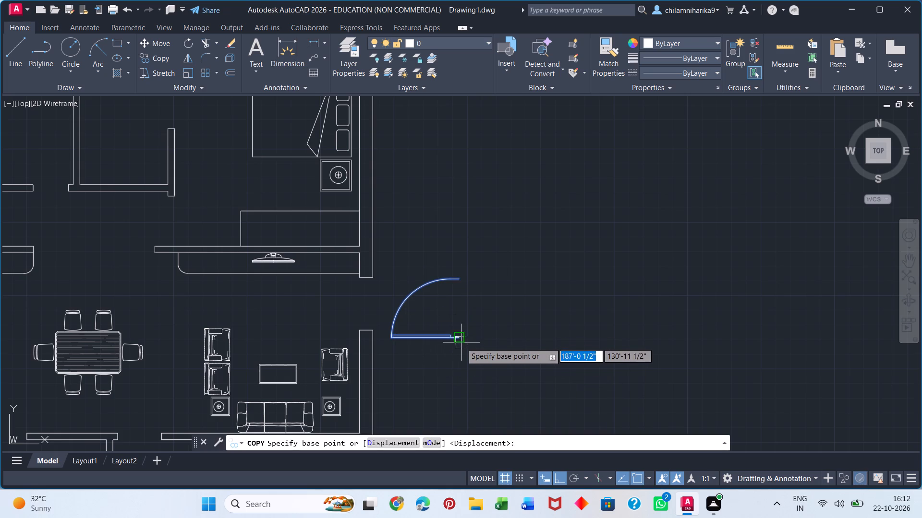
left_click(460, 337)
middle_click_drag(296, 275, 699, 459)
middle_click_drag(402, 398, 376, 259)
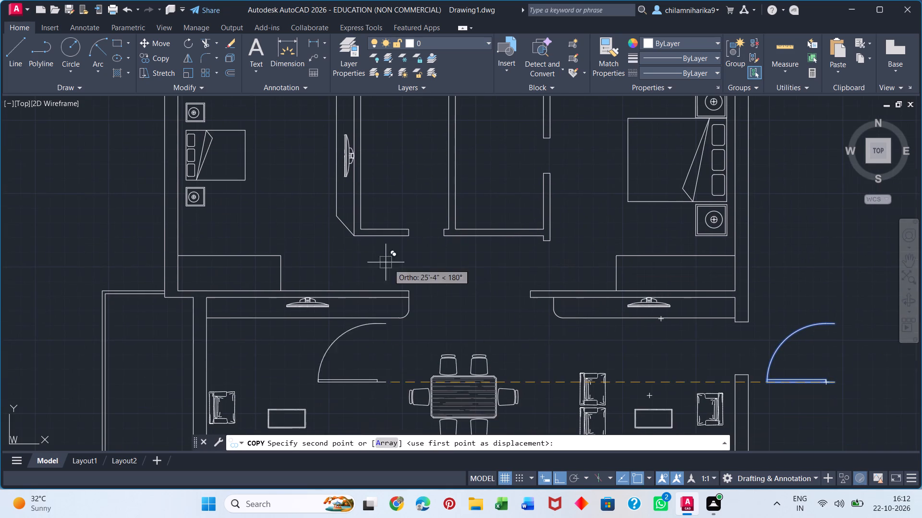
scroll(403, 285, "up", 3)
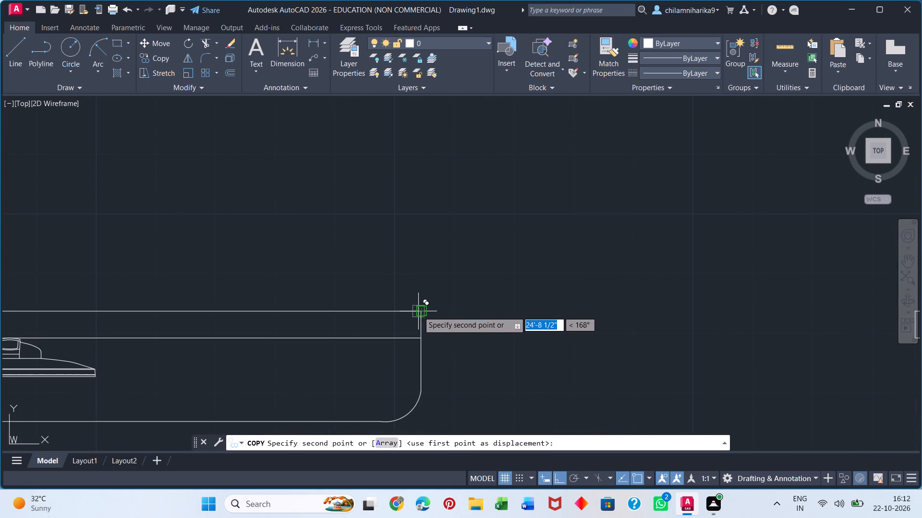
left_click(418, 311)
scroll(401, 252, "down", 2)
middle_click_drag(398, 284, 393, 309)
scroll(382, 223, "up", 2)
scroll(413, 275, "down", 2)
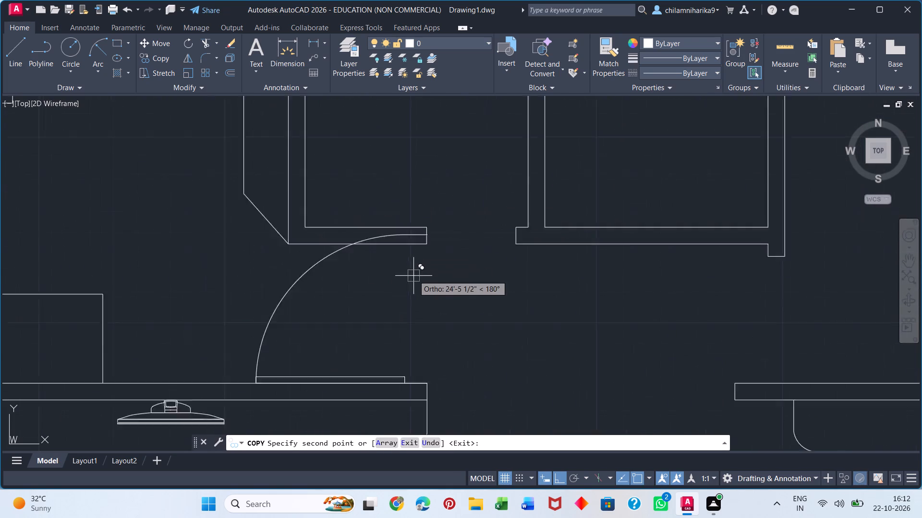
Place another door copy in the lower-right bedroom's bathroom opening, at the top corner of the lower wall piece.
scroll(413, 276, "down", 1)
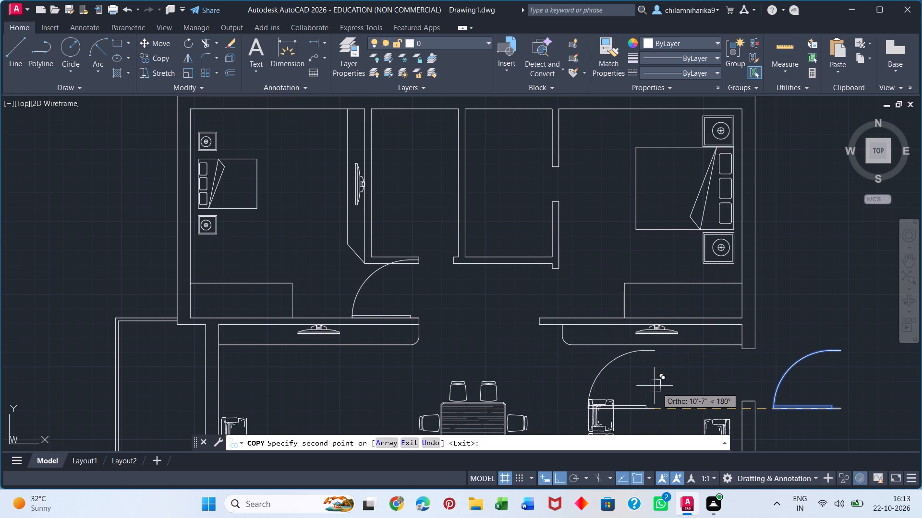
middle_click_drag(509, 359, 392, 132)
middle_click_drag(351, 346, 338, 172)
scroll(367, 269, "up", 3)
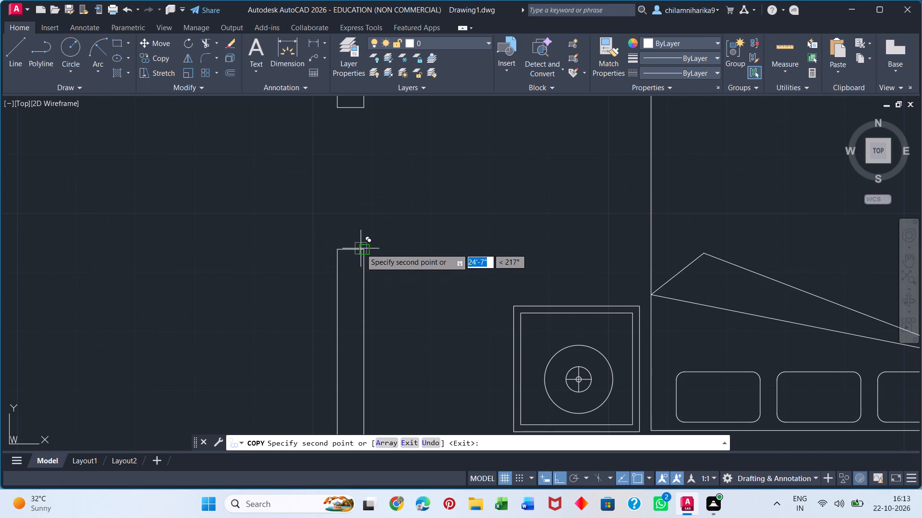
left_click(362, 249)
middle_click_drag(383, 224, 321, 513)
scroll(381, 230, "down", 1)
scroll(360, 376, "down", 5)
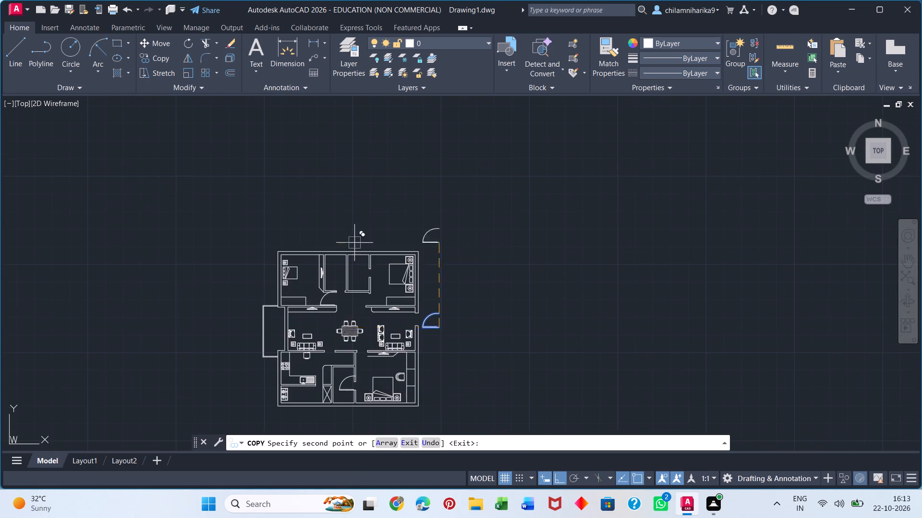
Place another door copy in the upper-right bedroom's bathroom opening, at the lower wall piece's corner, and finish copying.
scroll(369, 257, "up", 3)
scroll(370, 338, "up", 3)
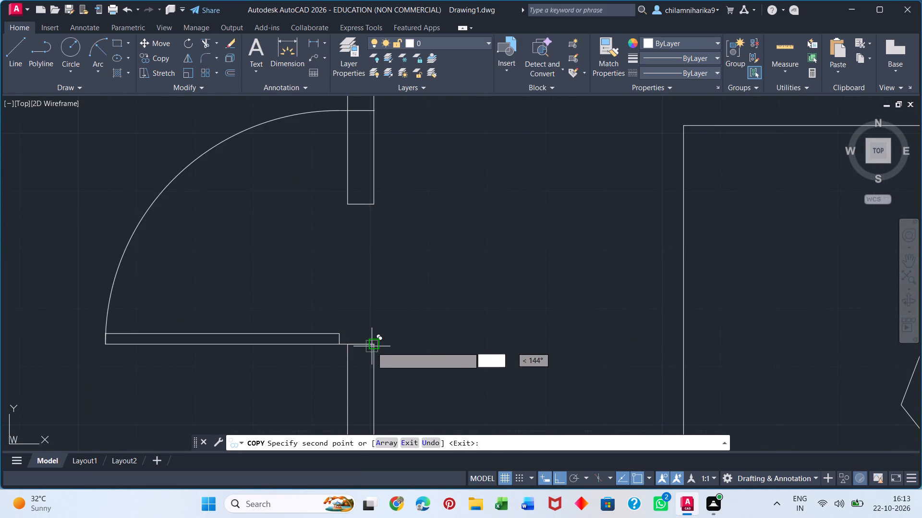
left_click(373, 343)
scroll(382, 244, "down", 7)
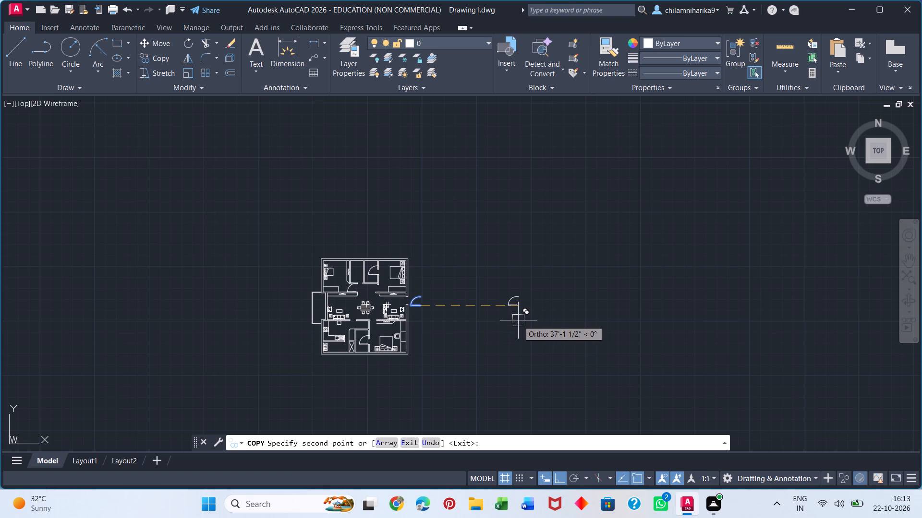
key("Escape")
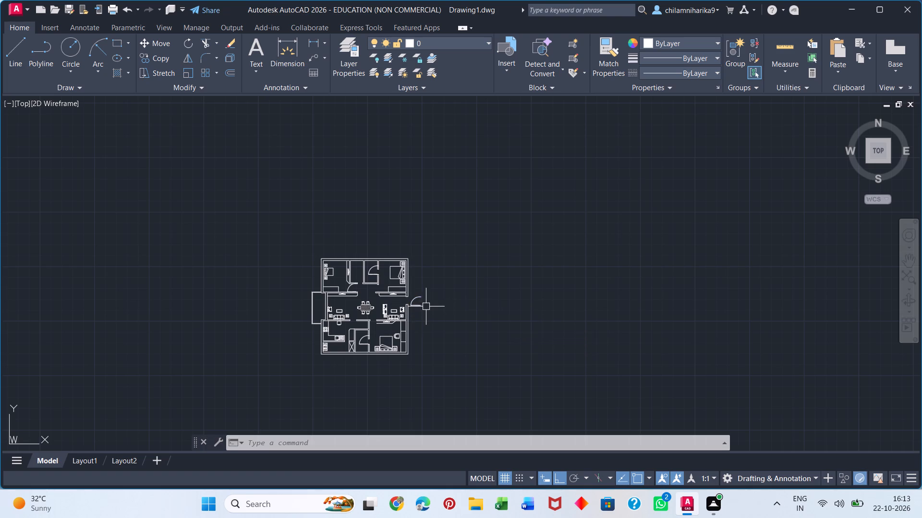
Rotate the loose door outside the plan 90° clockwise about its hinge end.
left_click(422, 306)
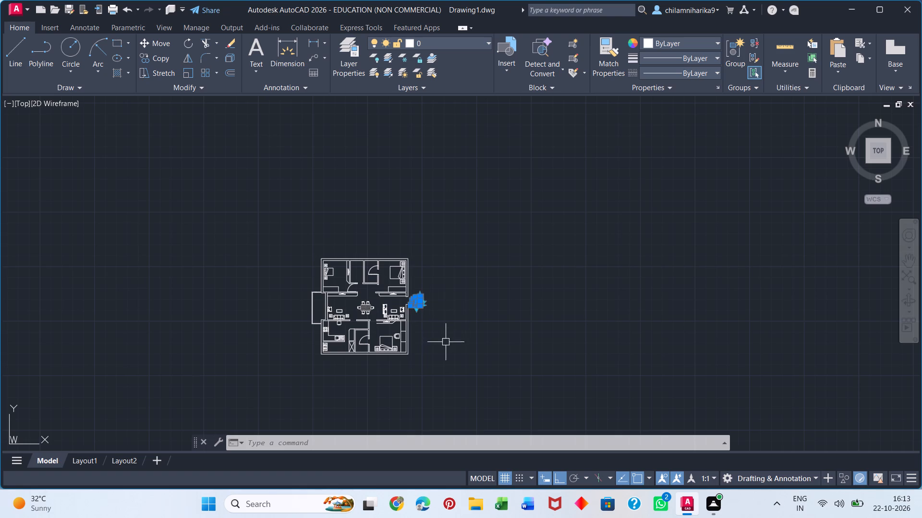
key("r")
key("o")
key("Return")
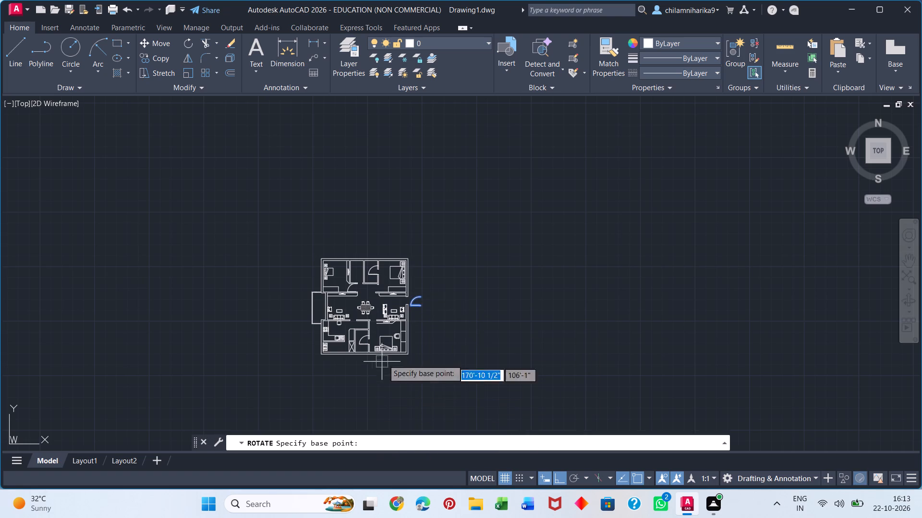
scroll(422, 313, "up", 2)
left_click(421, 300)
left_click(420, 334)
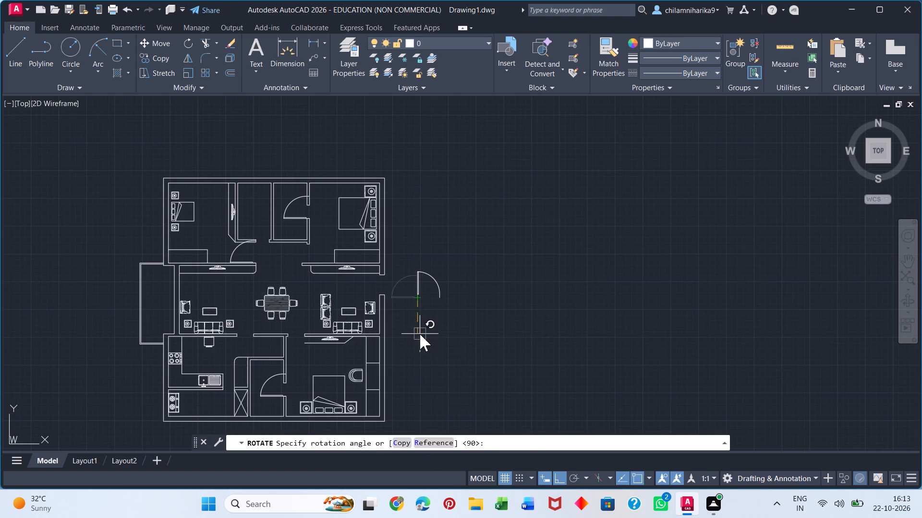
Copy the rotated loose door by its hinge corner to the upper-middle room's doorway, at the lower corner of the left wall end.
left_click_drag(453, 244, 460, 256)
left_click(409, 322)
key("c")
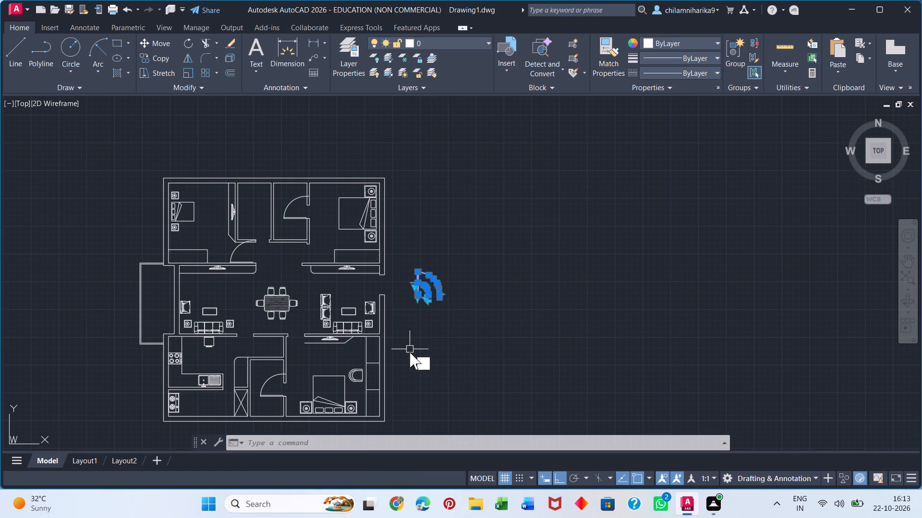
key("o")
key("Return")
left_click(413, 298)
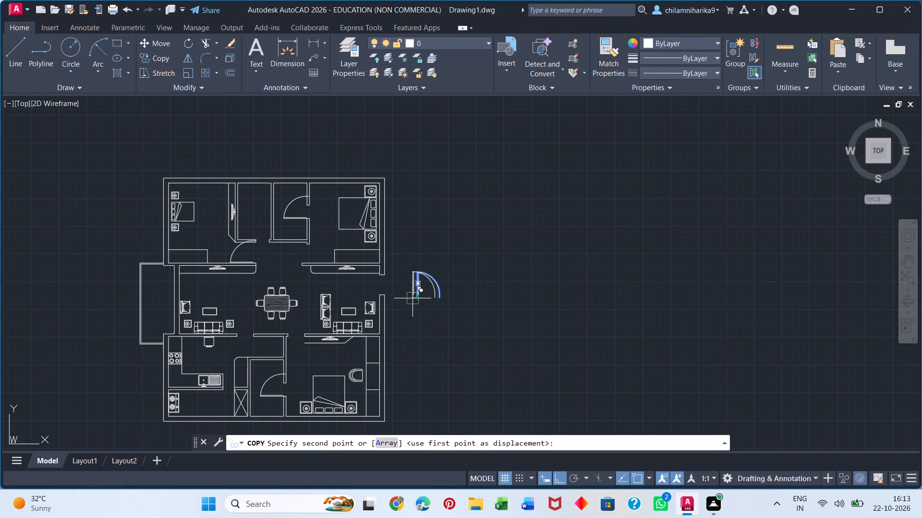
scroll(252, 235, "up", 5)
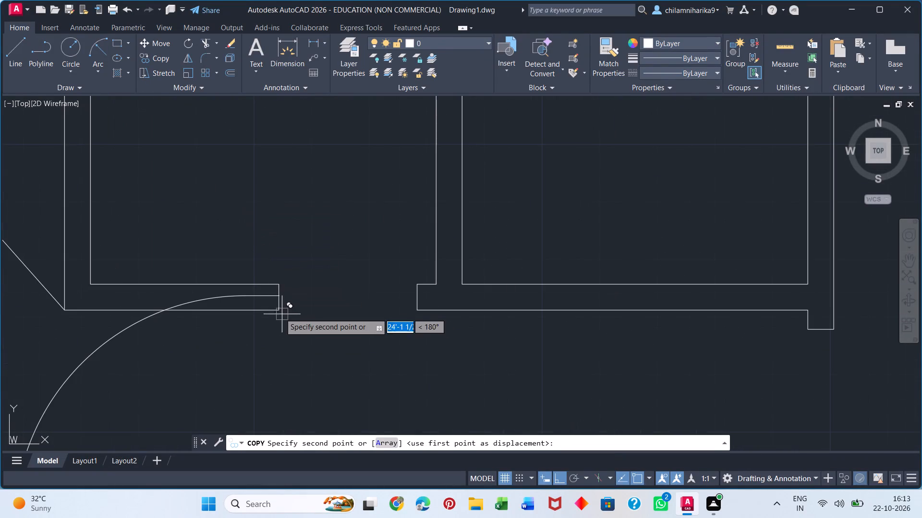
left_click(279, 311)
Place another door copy in the lower-right bedroom's entrance, at the lower corner of the left wall end, and finish copying.
scroll(306, 312, "down", 4)
middle_click_drag(358, 389, 283, 169)
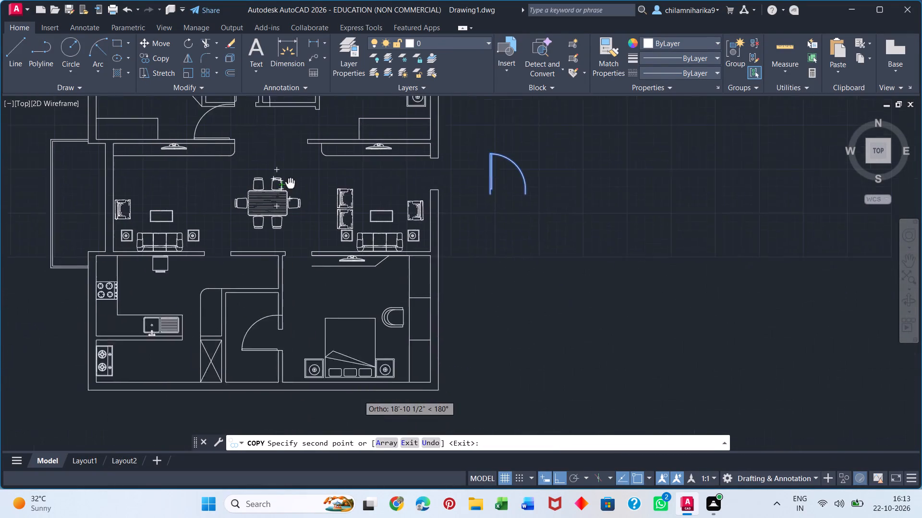
middle_click_drag(283, 169, 279, 163)
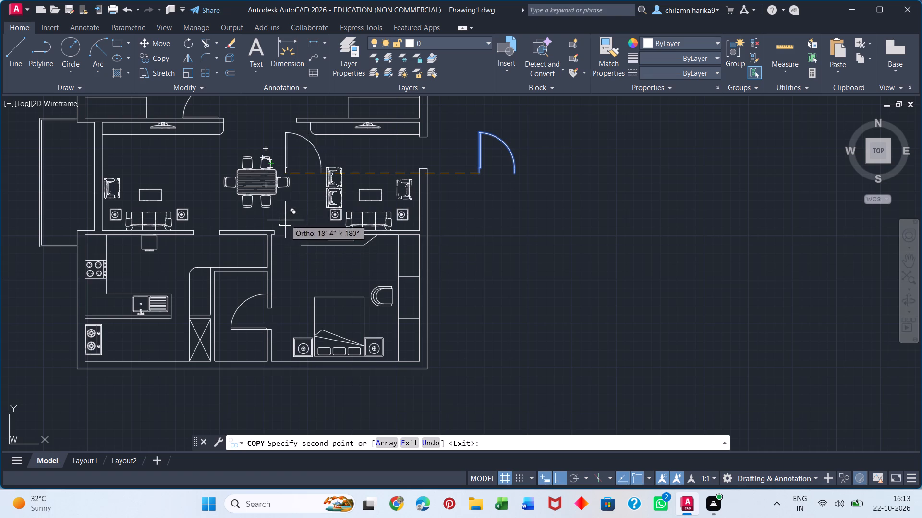
left_click(274, 235)
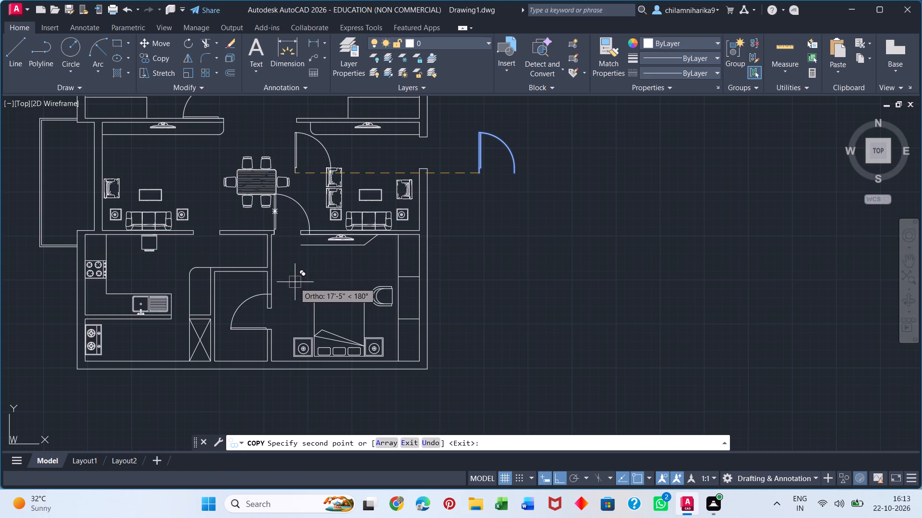
key("space")
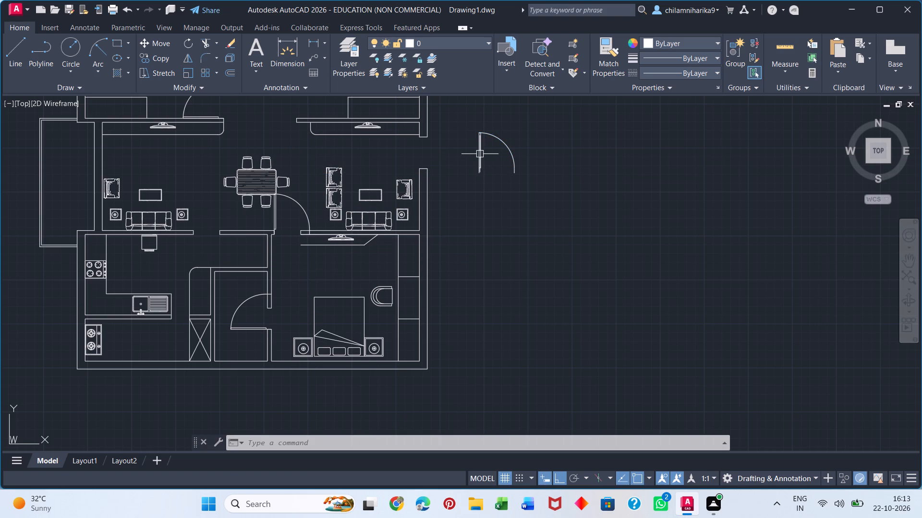
Rotate the loose door outside the plan by 270° about the free end of its swing arc.
left_click(480, 154)
key("r")
key("o")
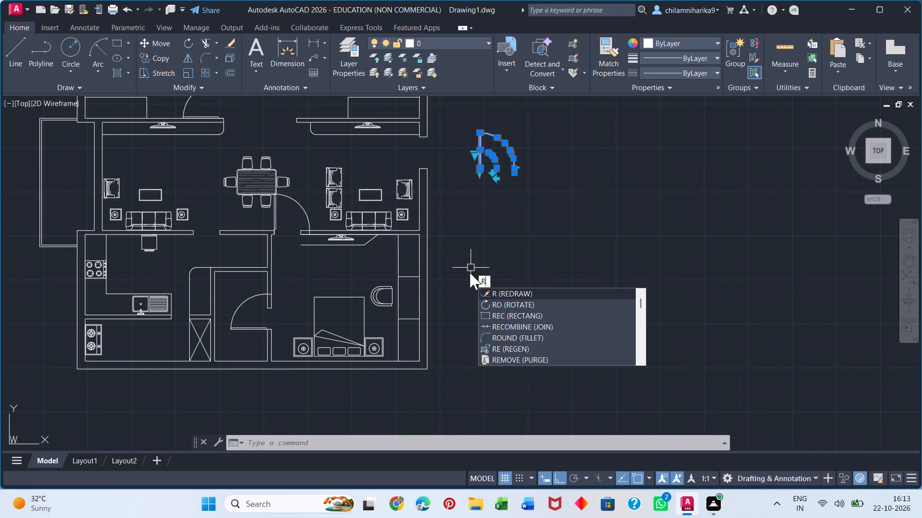
key("Return")
left_click(515, 175)
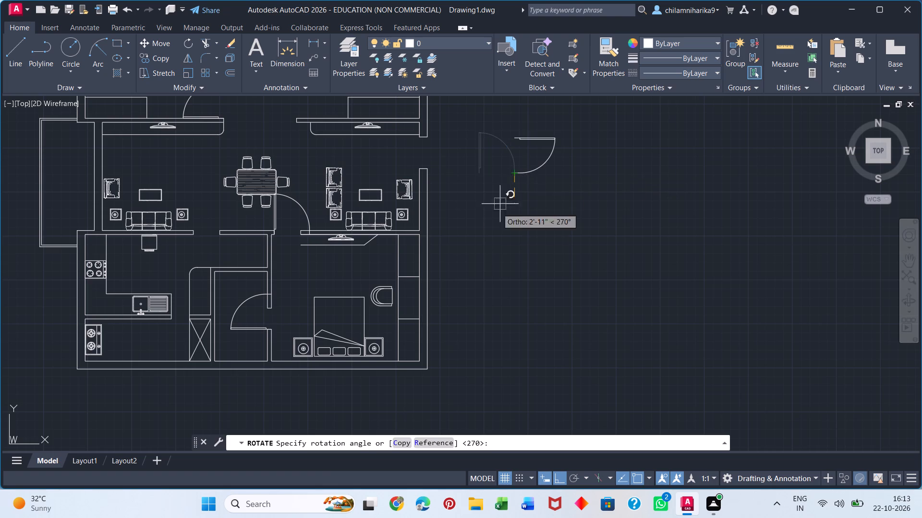
left_click(485, 231)
Move the loose door by its hinge corner to the upper-right bedroom's entrance, at the end of the short wall below the bathroom.
left_click(579, 116)
left_click(462, 225)
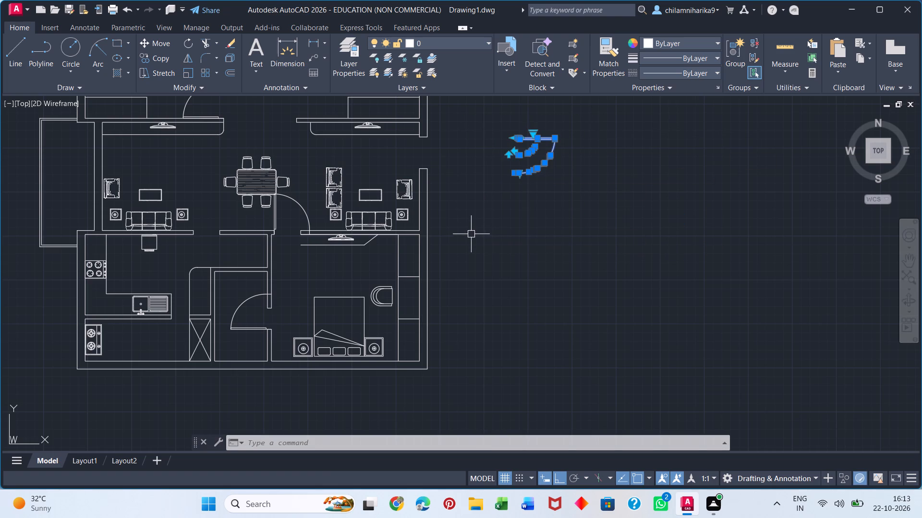
key("m")
key("Return")
left_click(510, 139)
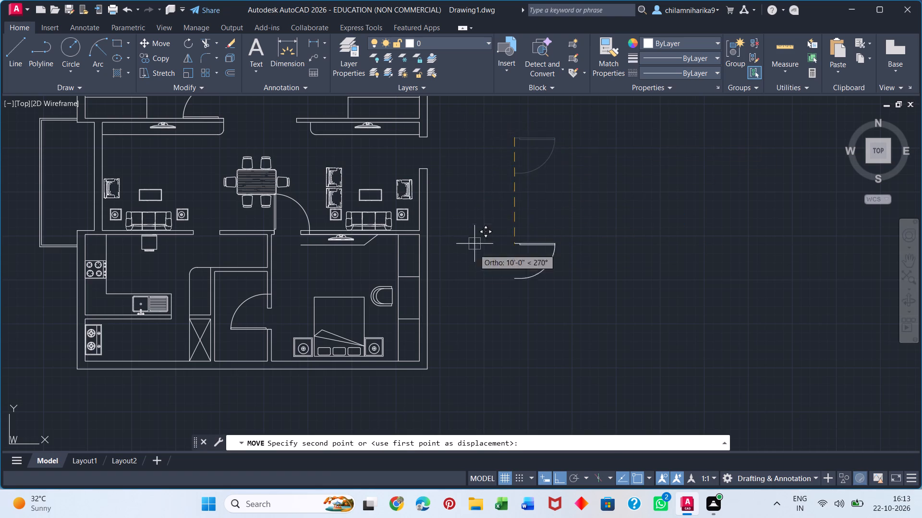
middle_click_drag(476, 282, 502, 449)
scroll(328, 260, "down", 1)
scroll(328, 258, "up", 3)
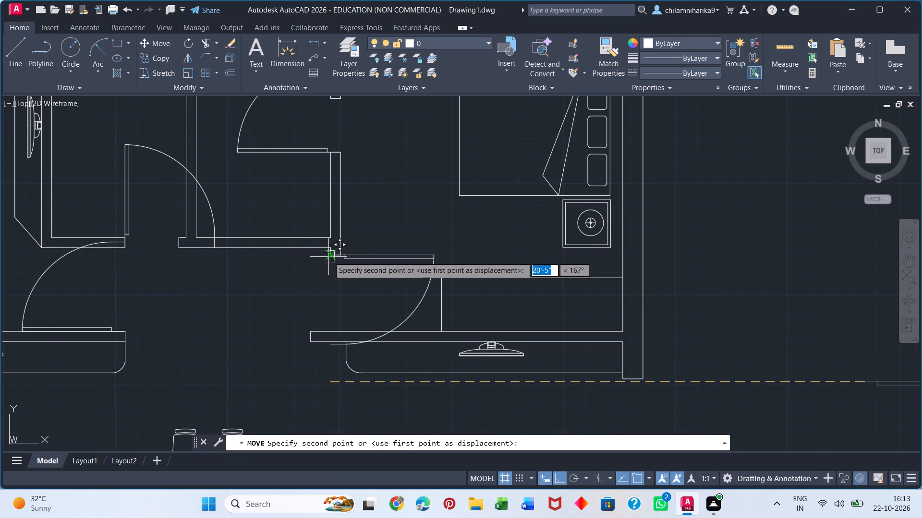
left_click(328, 257)
Mirror the lower-right bedroom's bathroom door across a horizontal line through its hinge end, erasing the source object.
scroll(357, 350, "down", 3)
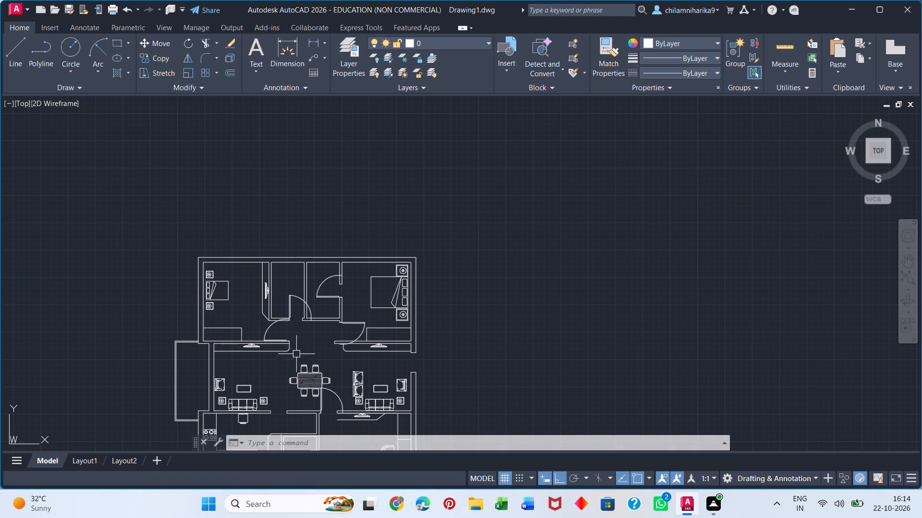
middle_click_drag(252, 384, 257, 284)
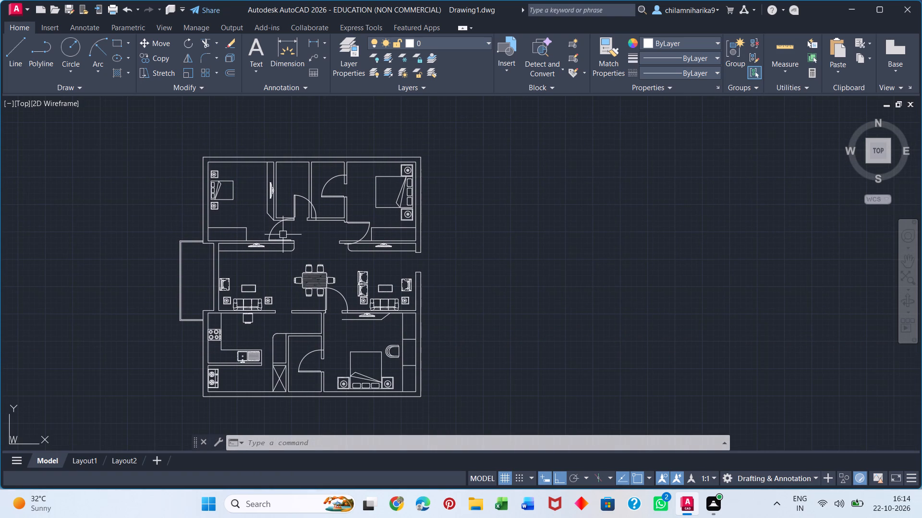
left_click(314, 373)
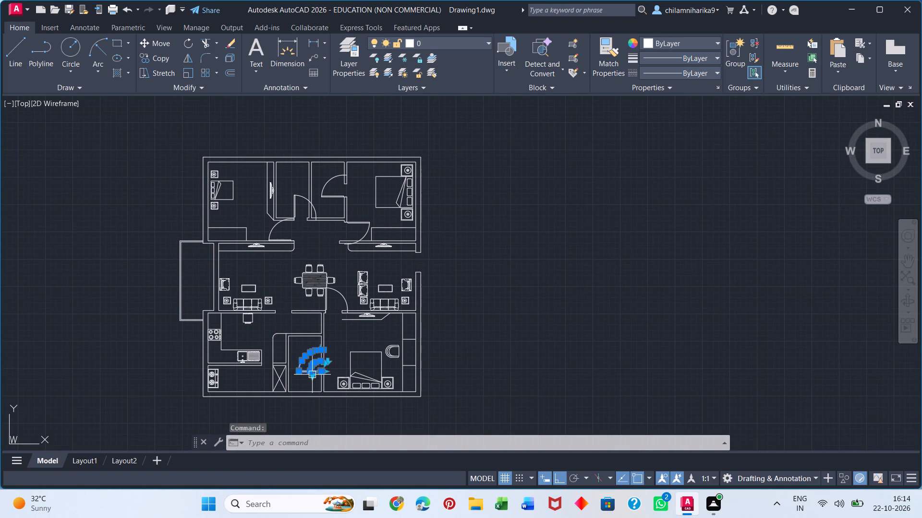
key("m")
key("i")
key("Return")
left_click(324, 372)
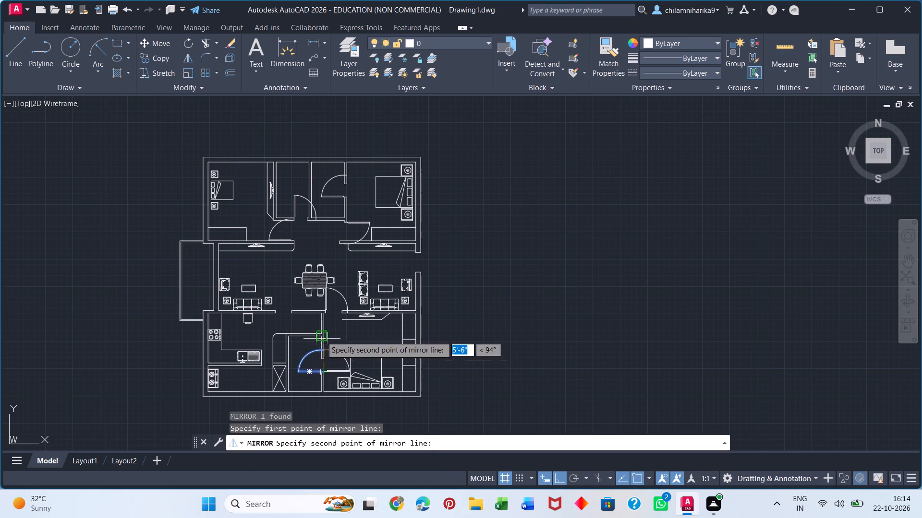
left_click(236, 376)
left_click(258, 402)
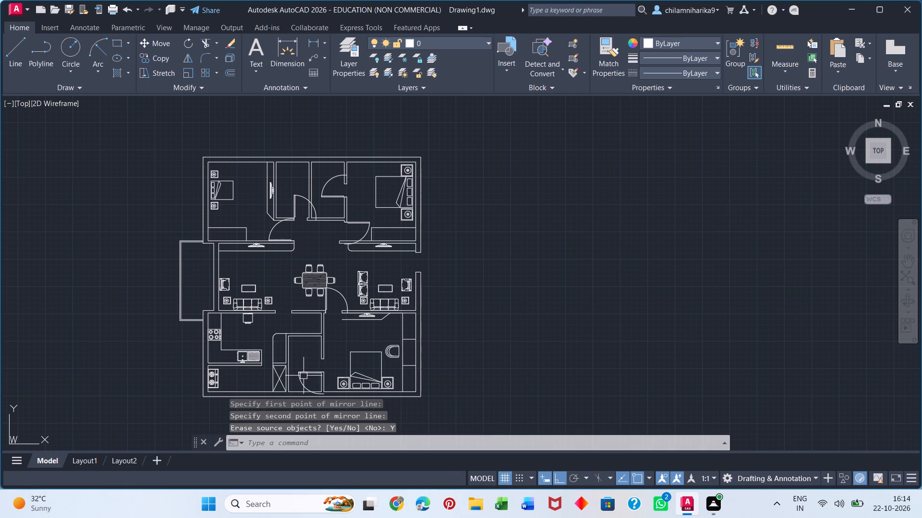
Move the mirrored bathroom door up by its hinge end to the lower corner of the opening's upper wall piece.
left_click(307, 374)
key("m")
key("Return")
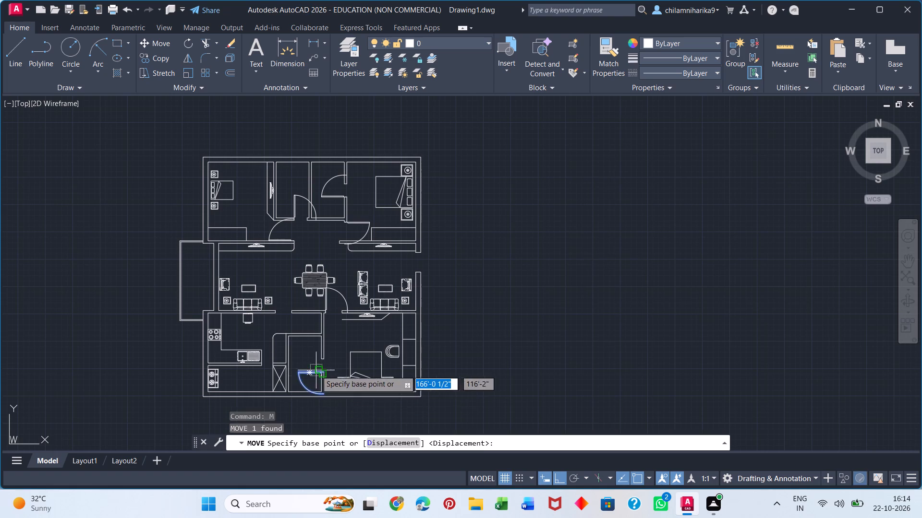
scroll(316, 371, "up", 2)
left_click(334, 378)
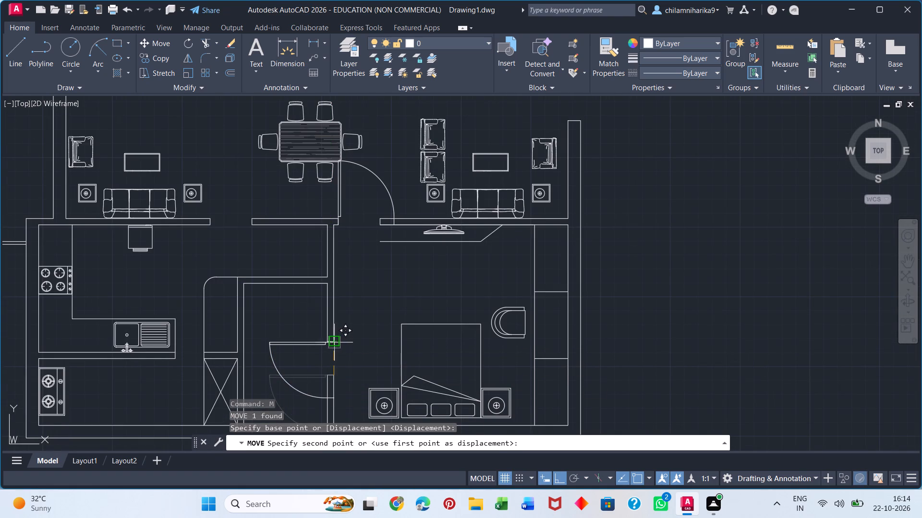
left_click(334, 342)
Set the lower-right bathroom door's Door Size to 2' in its properties and deselect it.
left_click(292, 388)
right_click(294, 388)
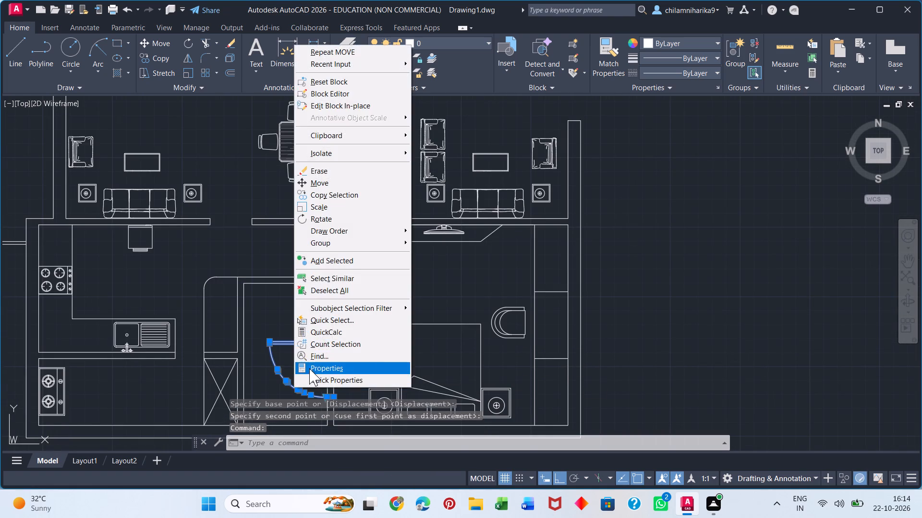
left_click(311, 366)
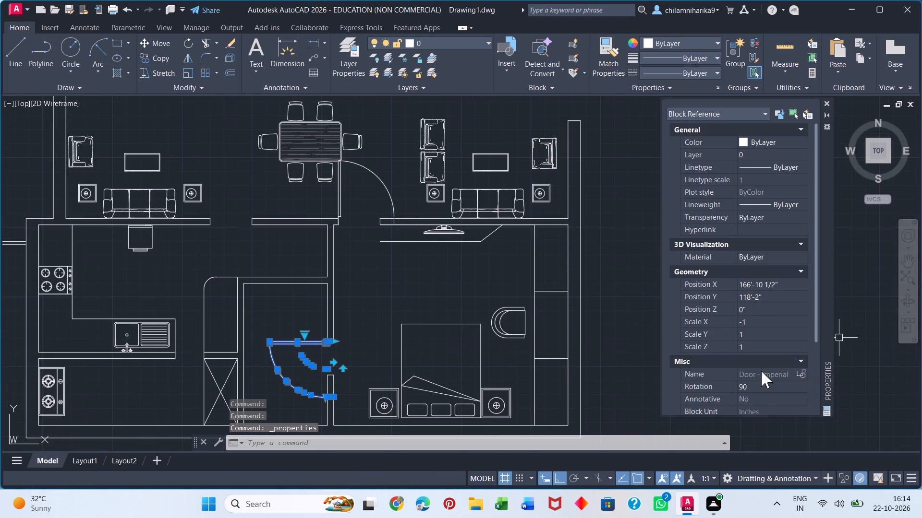
scroll(734, 271, "down", 7)
left_click(751, 349)
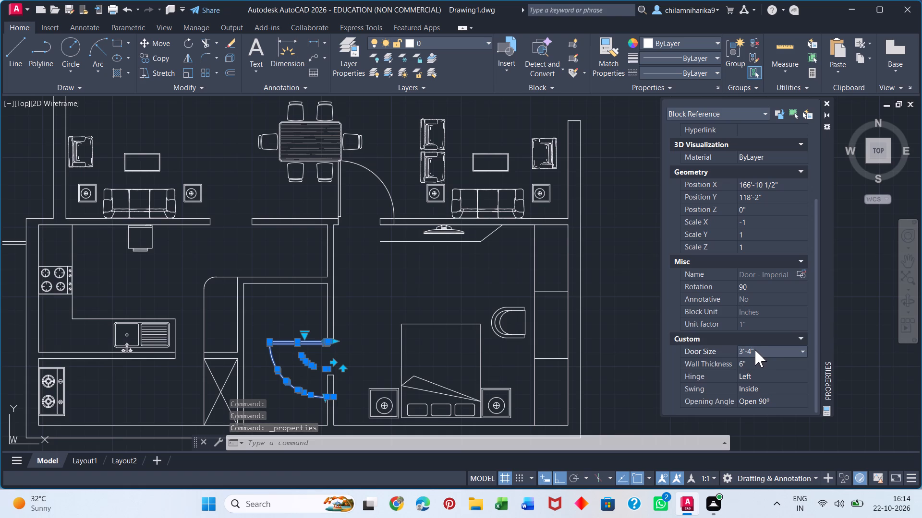
left_click(762, 349)
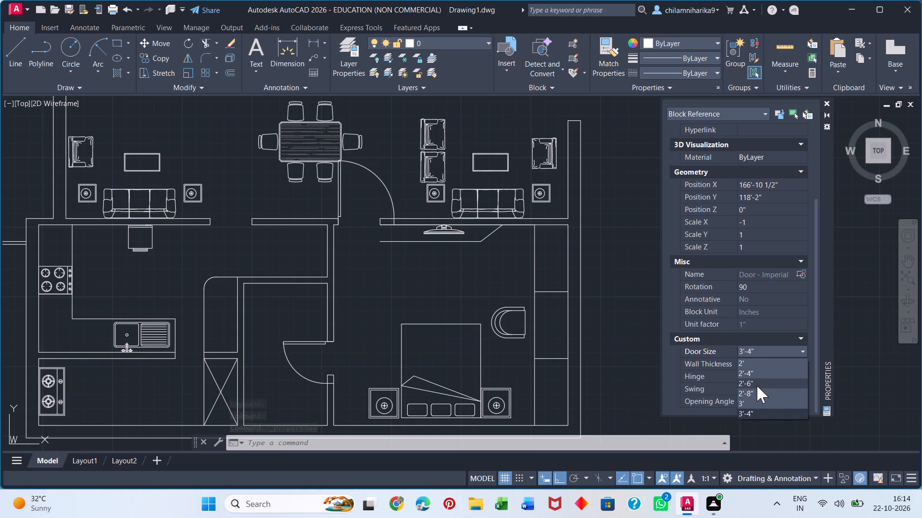
left_click(756, 365)
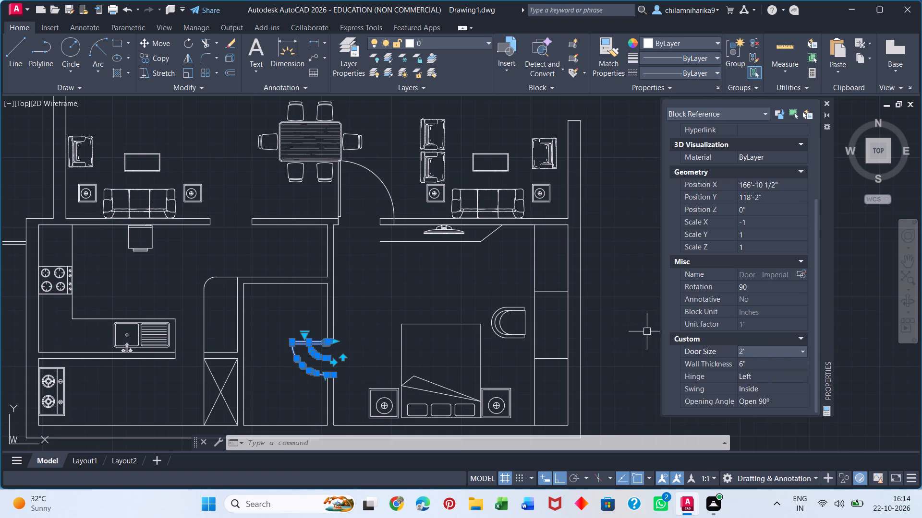
left_click(619, 306)
left_click(628, 310)
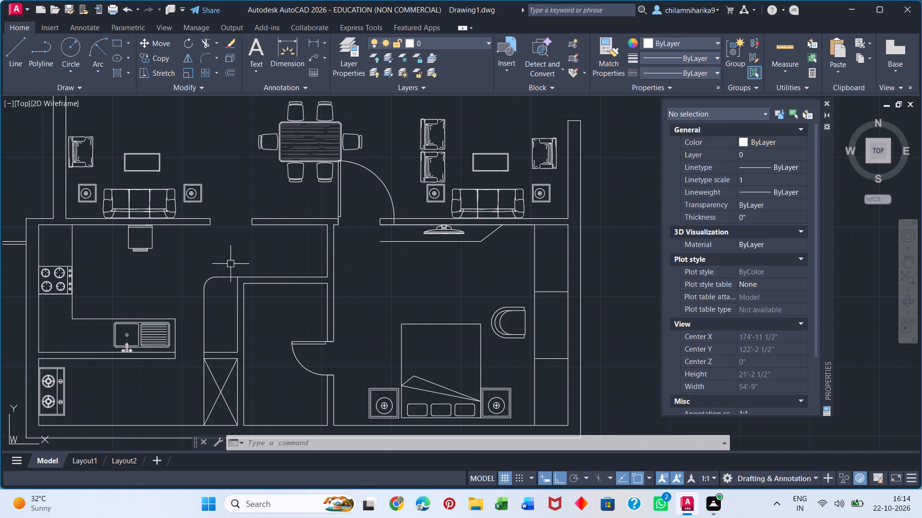
Set the Door Size of the lower-right bedroom's entrance door to 2'-6" and deselect it.
middle_click_drag(278, 230, 270, 327)
left_click(391, 289)
left_click(381, 291)
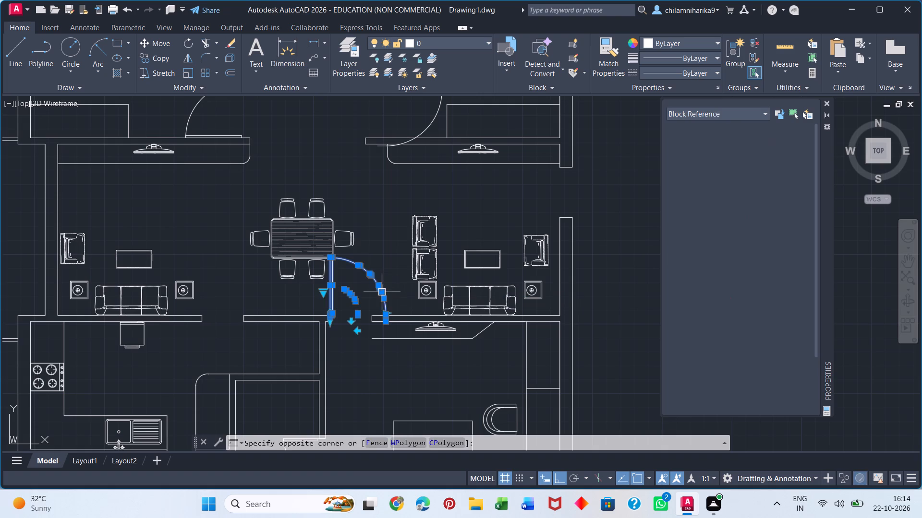
scroll(729, 340, "down", 2)
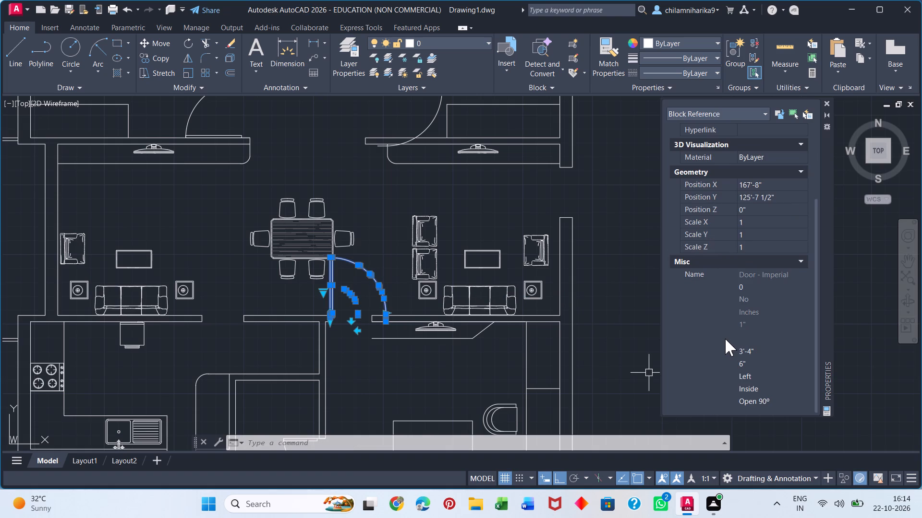
scroll(725, 339, "down", 1)
left_click(750, 347)
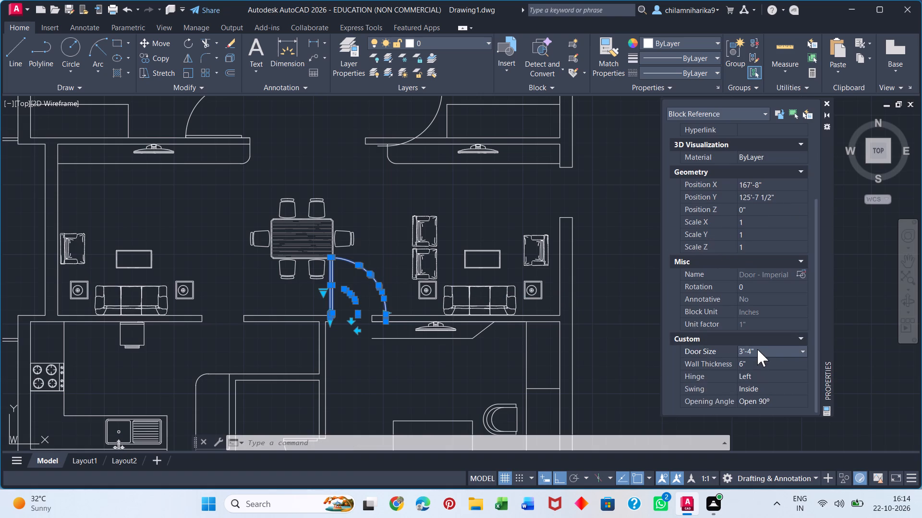
left_click(757, 349)
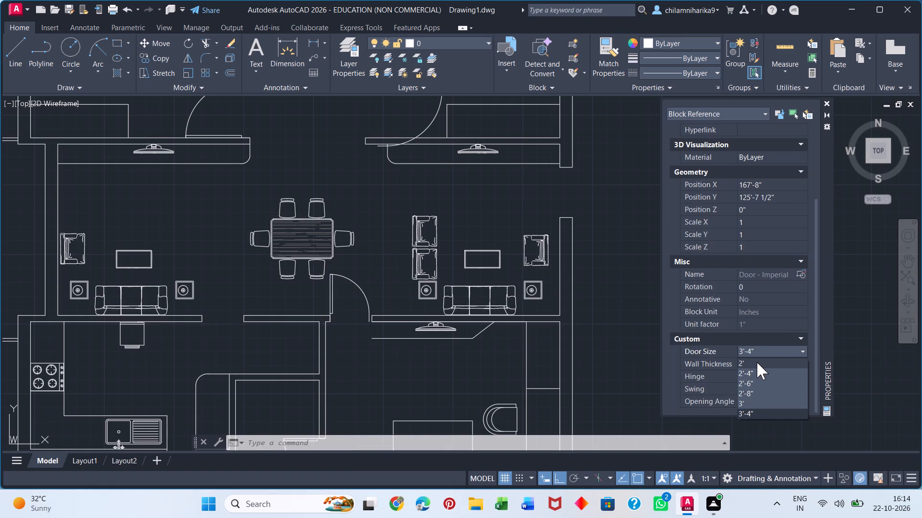
left_click(756, 380)
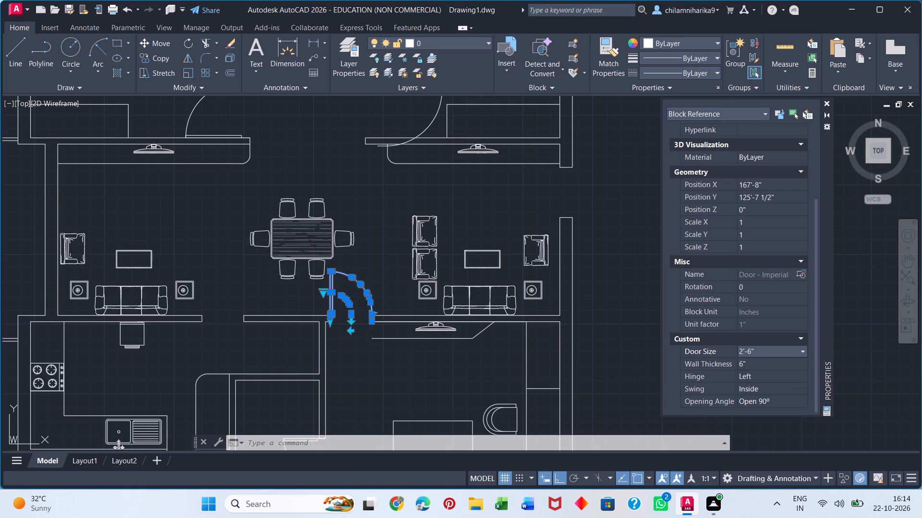
scroll(408, 323, "up", 3)
scroll(269, 315, "up", 2)
scroll(269, 315, "down", 3)
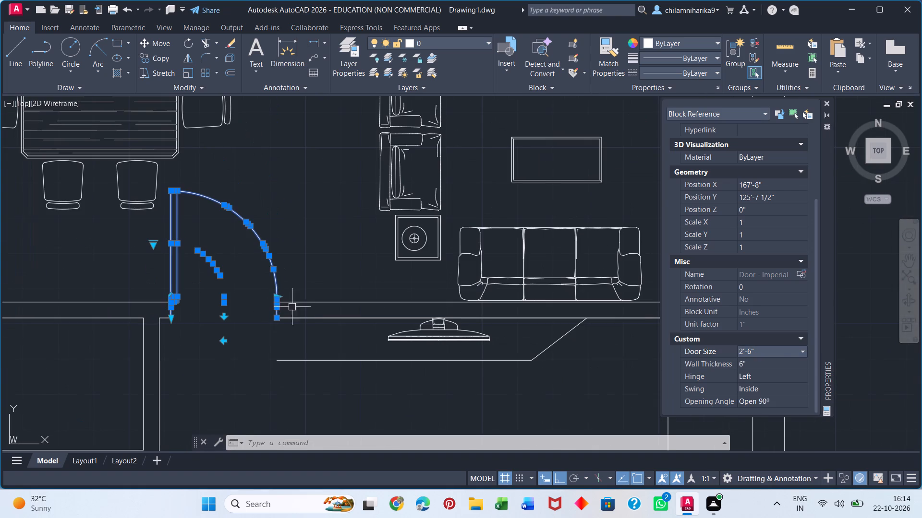
left_click(885, 359)
left_click(860, 377)
Mirror the lower-right bedroom's entrance door across a horizontal line through its wall end, erasing the source object.
scroll(200, 340, "down", 1)
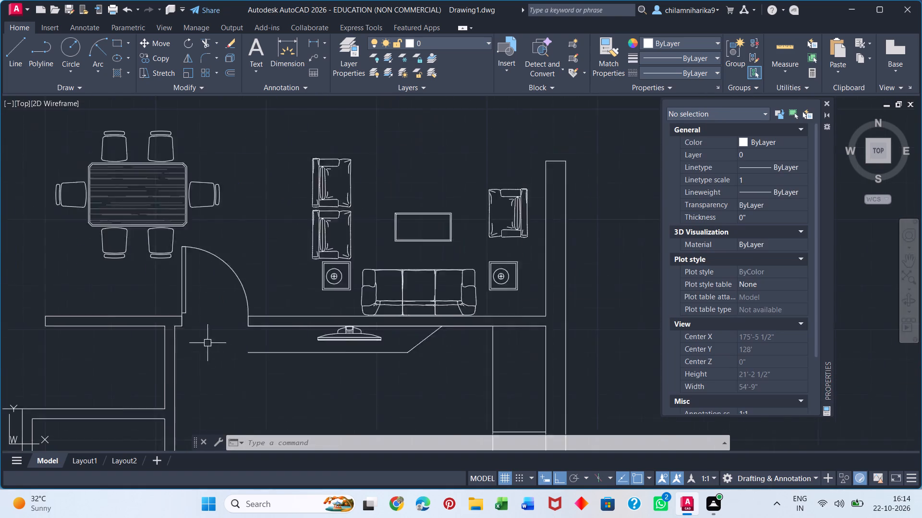
scroll(212, 343, "down", 1)
middle_click_drag(140, 359, 360, 308)
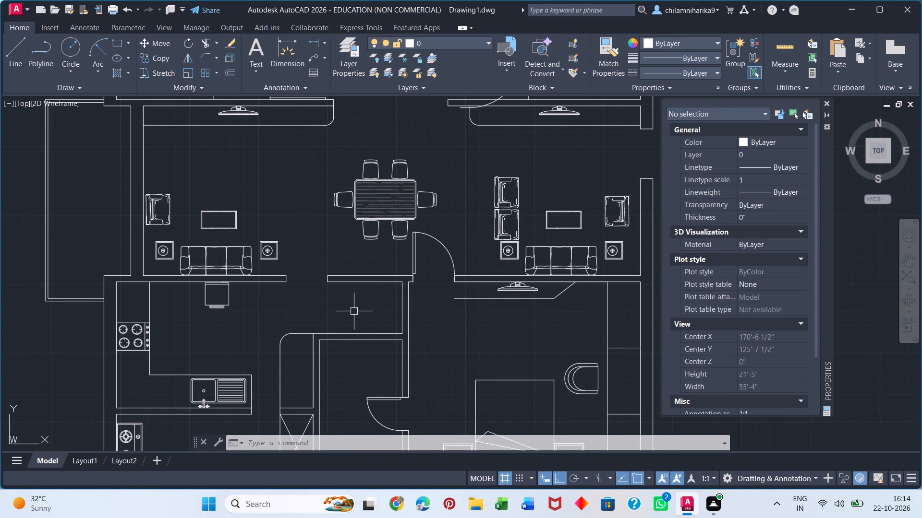
left_click(449, 248)
right_click(440, 351)
left_click(435, 379)
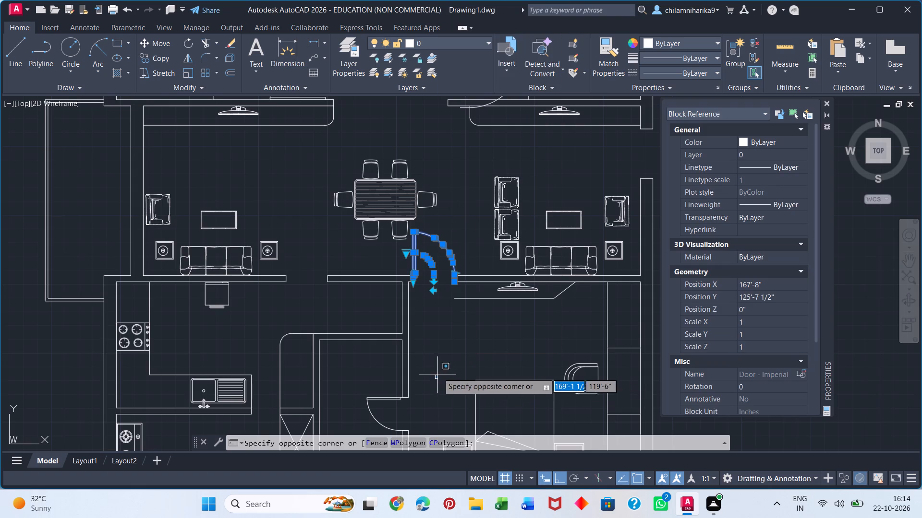
type("MI")
key("Return")
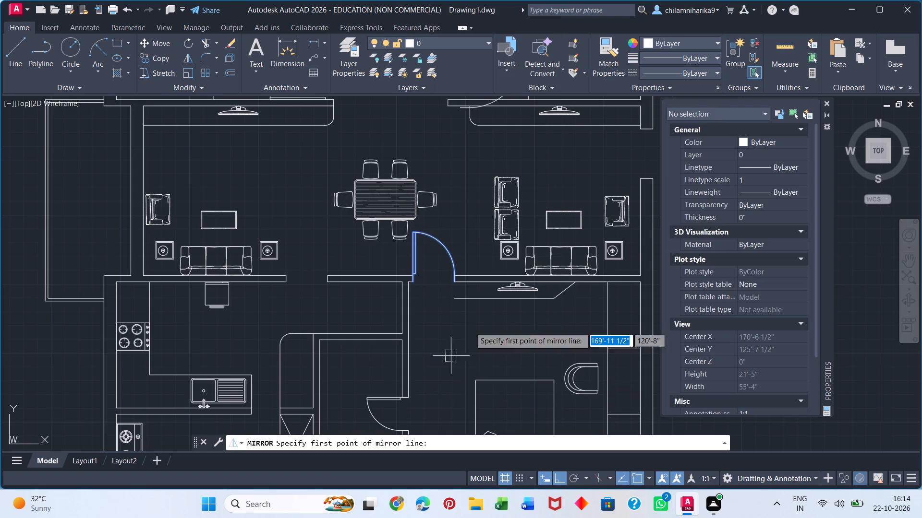
left_click(453, 284)
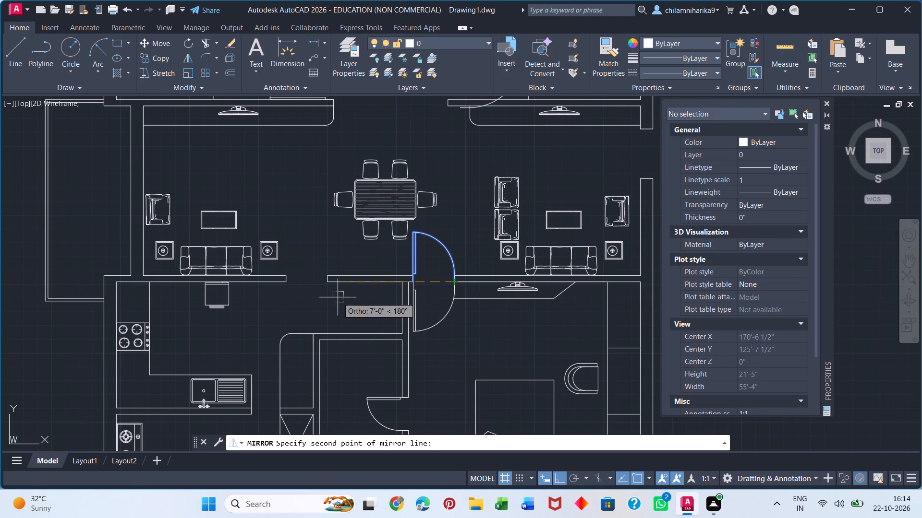
left_click(338, 297)
left_click_drag(373, 324, 338, 297)
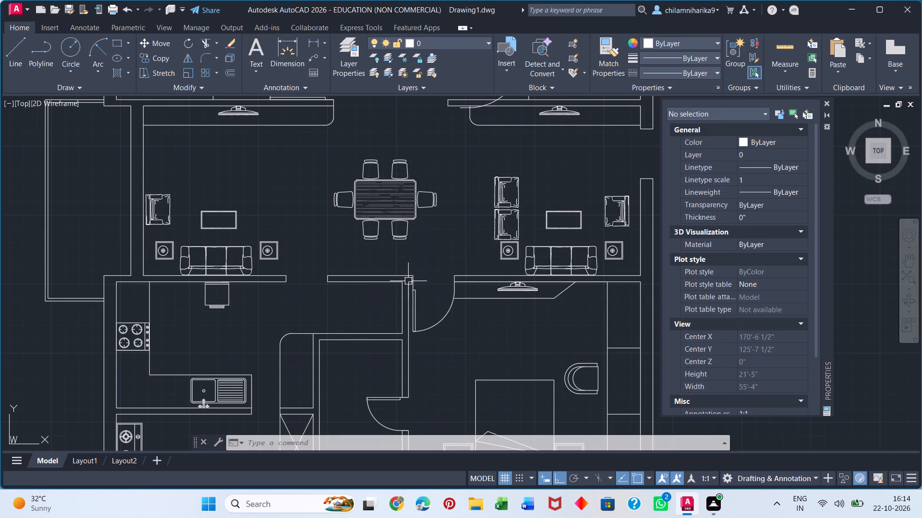
Move the mirrored entrance door up by its hinge-side end to the upper corner of the opening's left wall end.
left_click(414, 296)
scroll(457, 358, "up", 2)
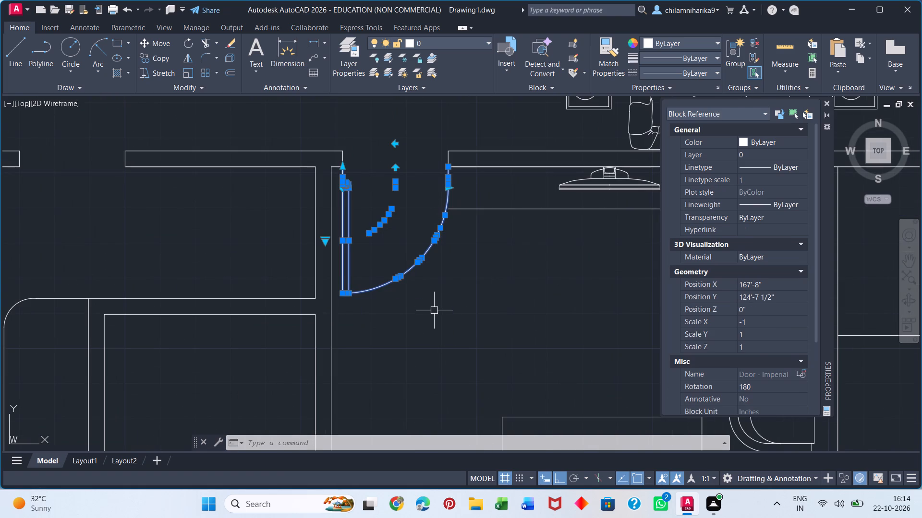
key("m")
key("Return")
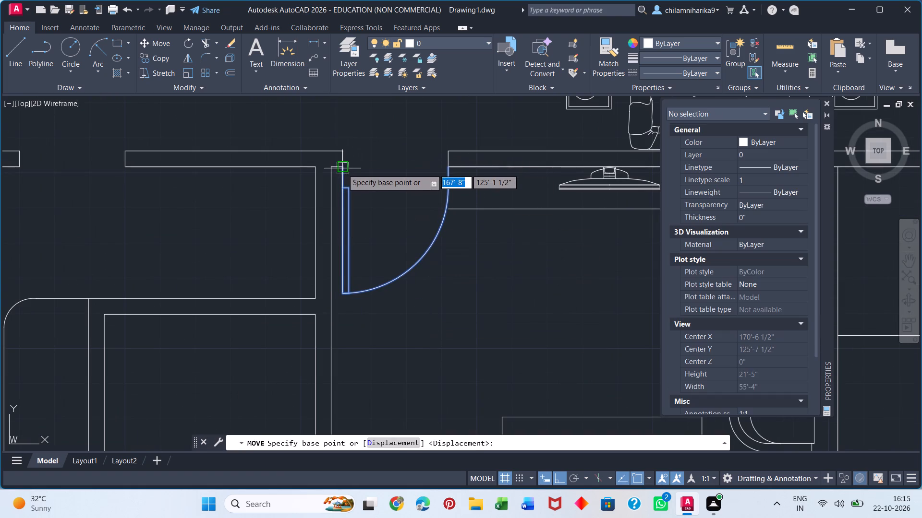
left_click(342, 169)
left_click(343, 151)
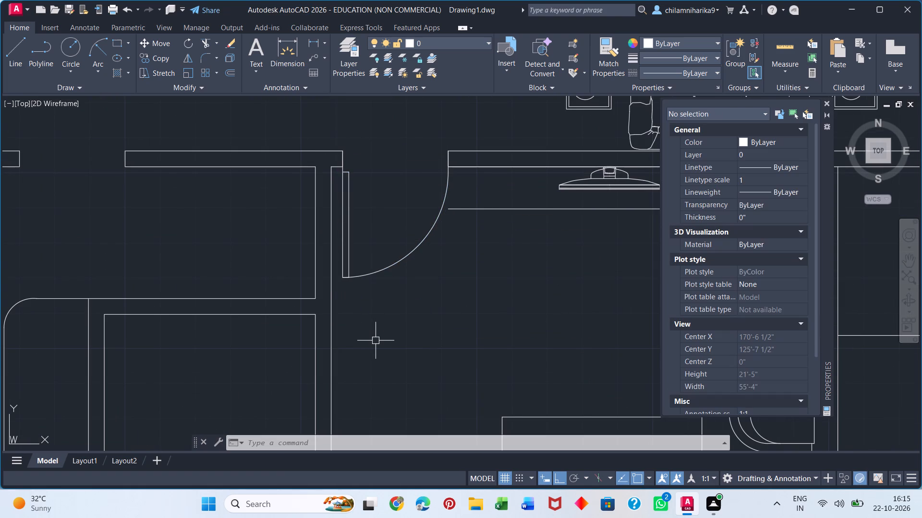
key("Escape")
Set the Door Size of the upper-right bedroom's bathroom door to 2'.
scroll(377, 318, "down", 4)
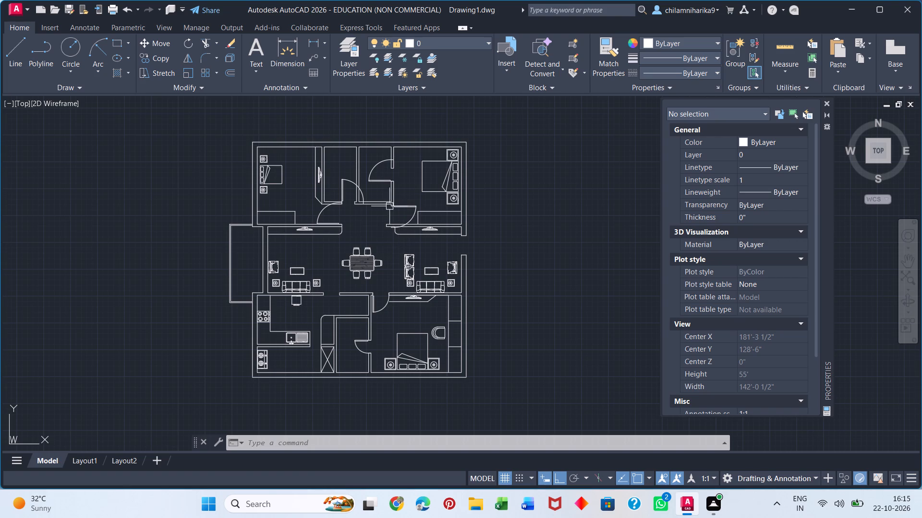
scroll(405, 153, "up", 3)
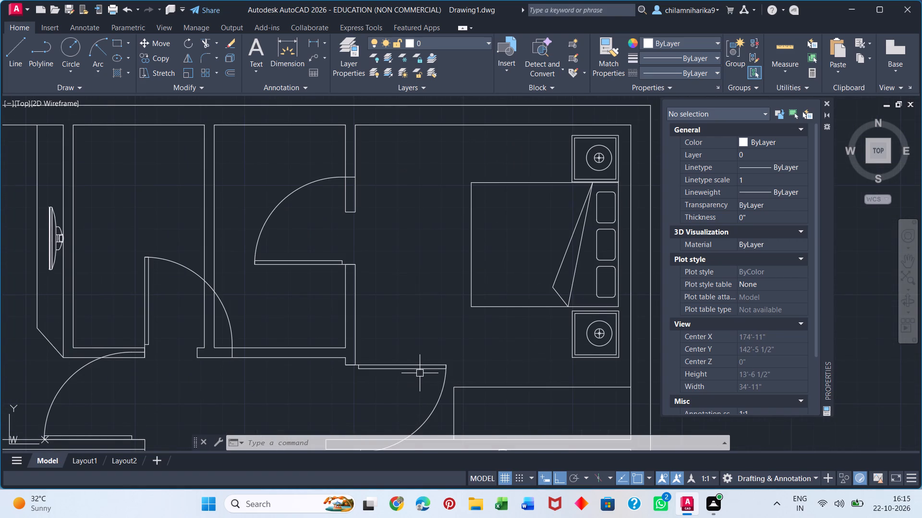
left_click(319, 181)
scroll(798, 299, "down", 5)
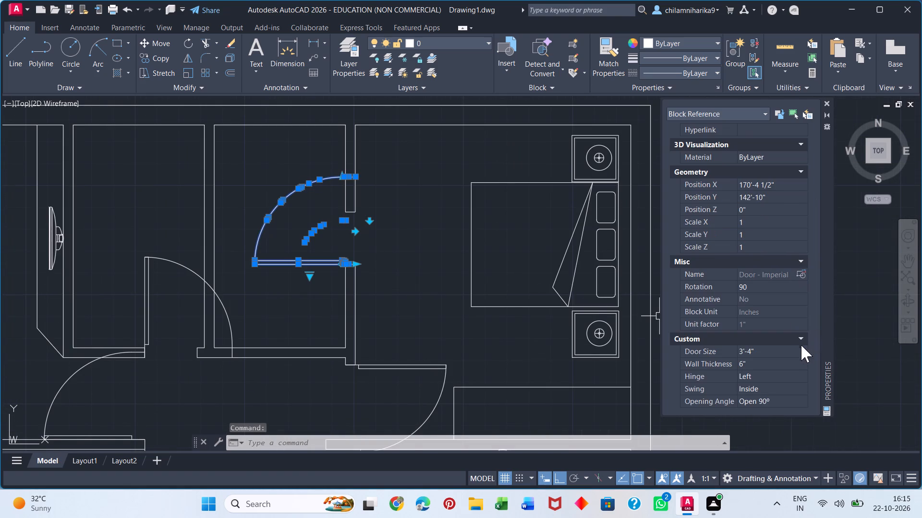
left_click(792, 352)
left_click(793, 348)
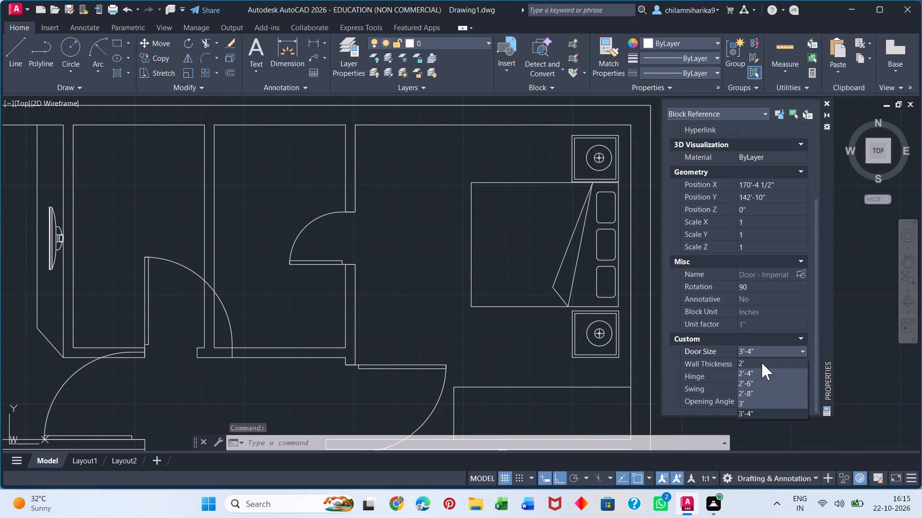
left_click(762, 362)
double_click(480, 346)
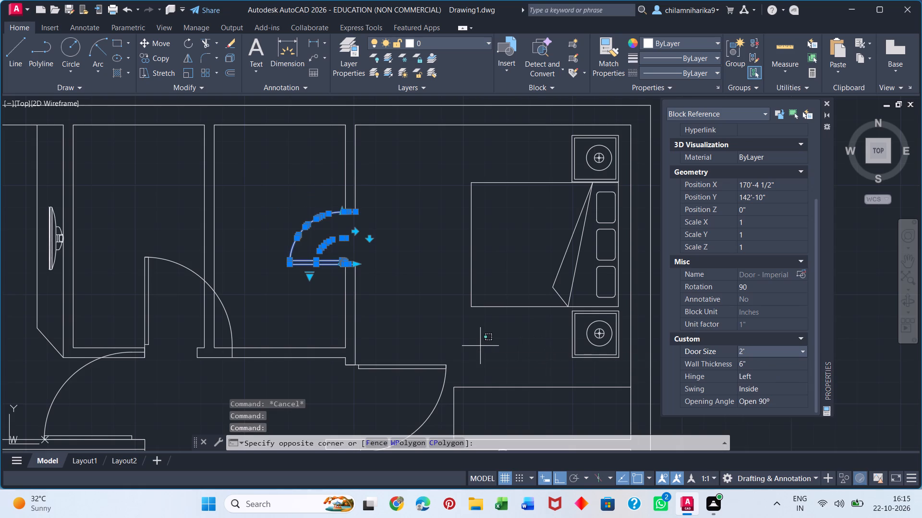
key("Escape")
Mirror the upper-right bedroom's entrance door across a horizontal line through its lower end, erasing the source object.
scroll(406, 246, "down", 3)
scroll(421, 340, "up", 2)
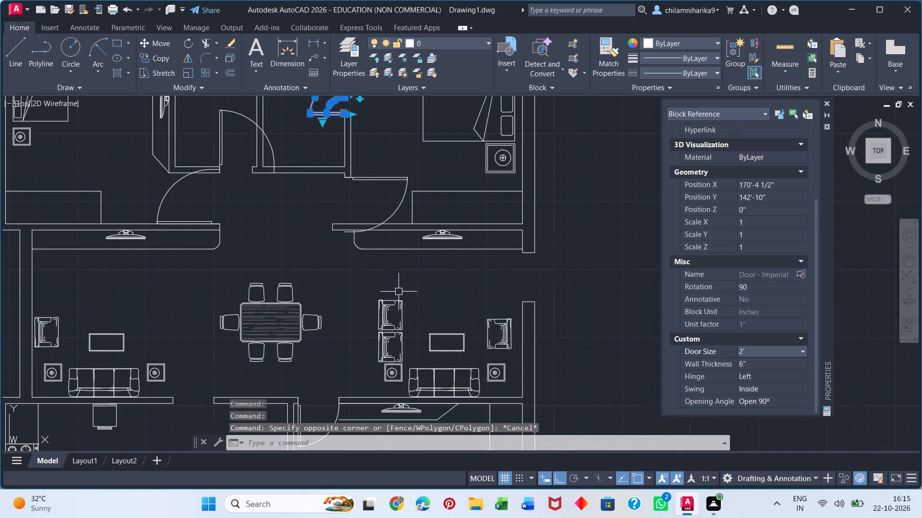
left_click(401, 206)
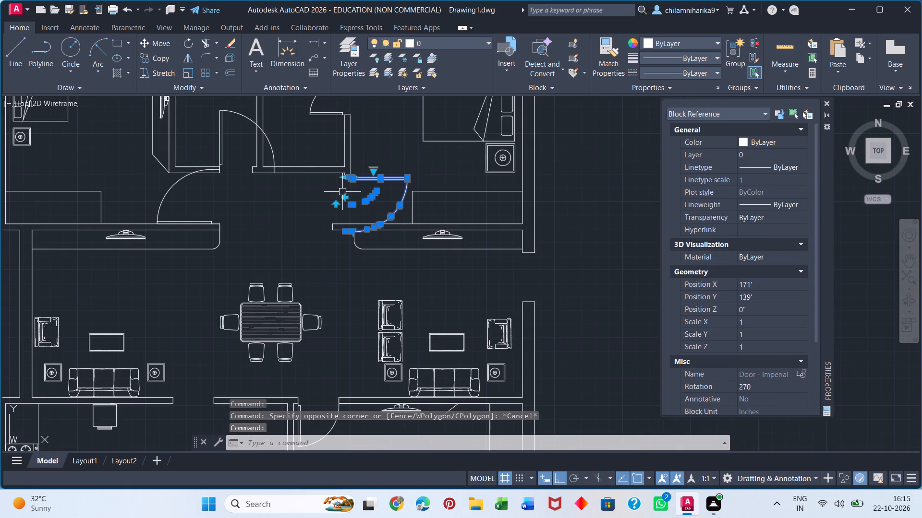
key("m")
key("i")
key("Return")
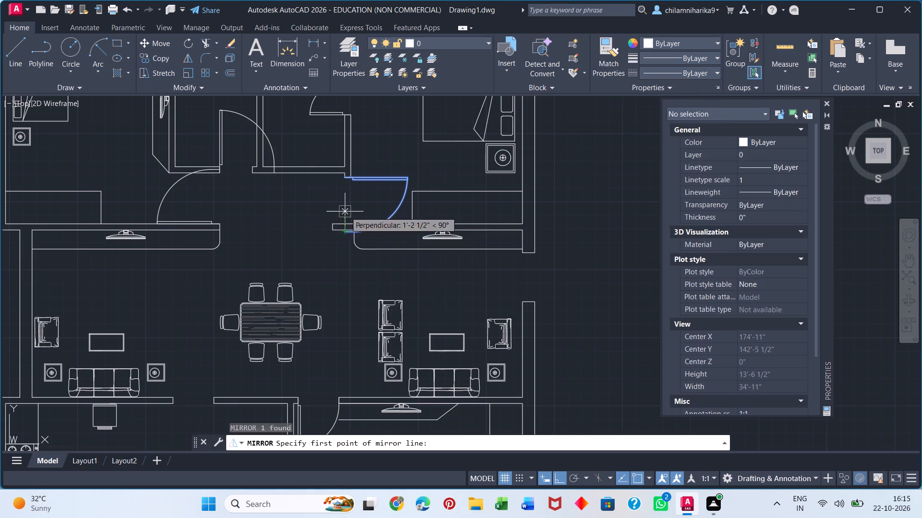
left_click(346, 231)
left_click(462, 282)
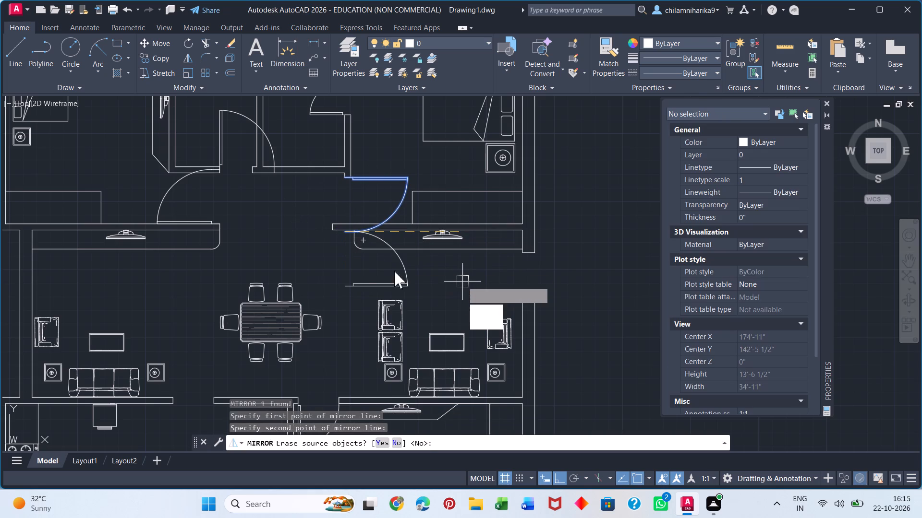
left_click_drag(476, 309, 462, 282)
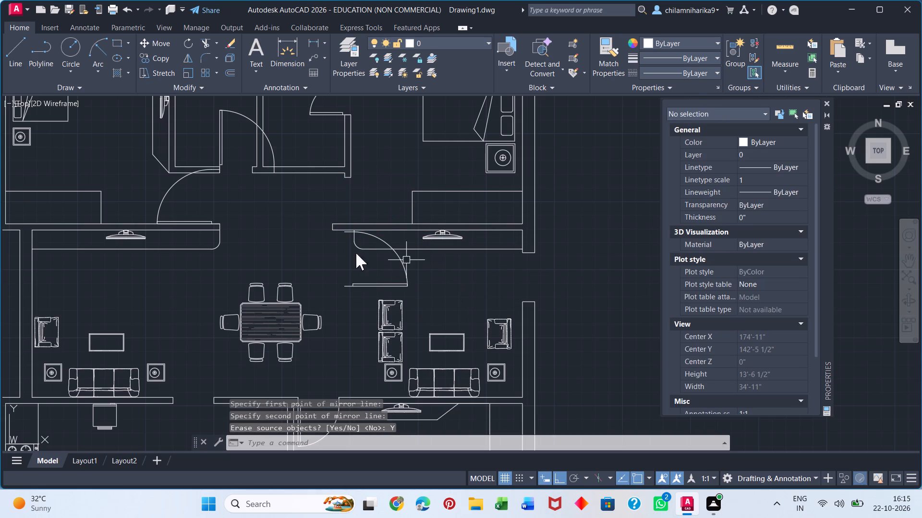
Move the mirrored upper-right bedroom entrance door so its hinge-side end meets the lower corner of the TV wall's end.
left_click(363, 285)
key("m")
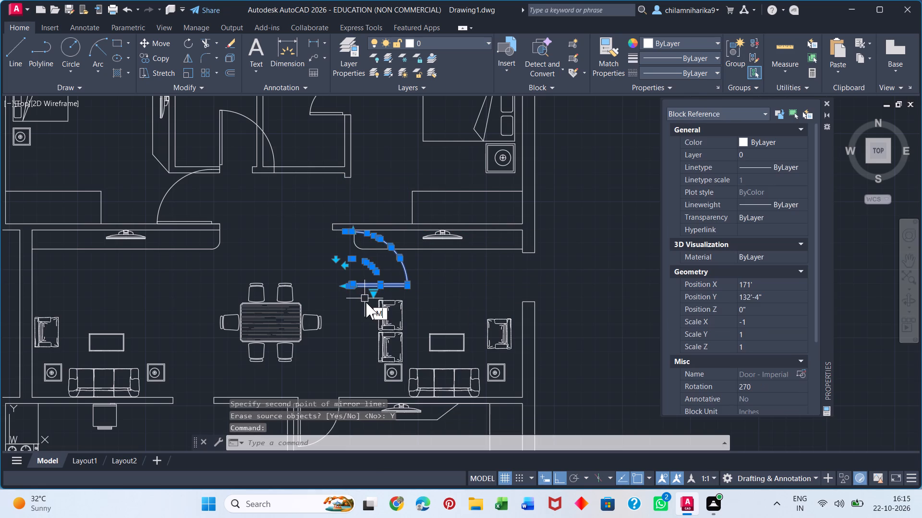
key("Return")
left_click(349, 284)
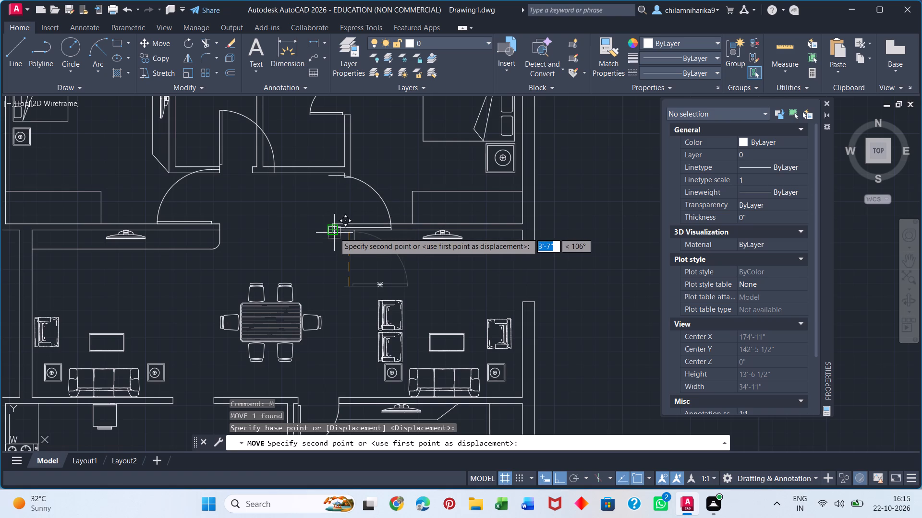
scroll(333, 231, "up", 4)
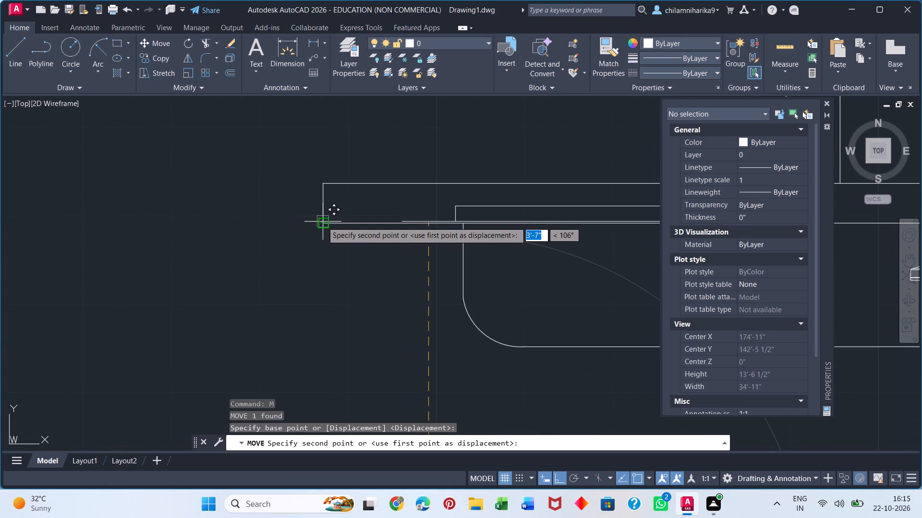
left_click(320, 223)
scroll(349, 271, "down", 3)
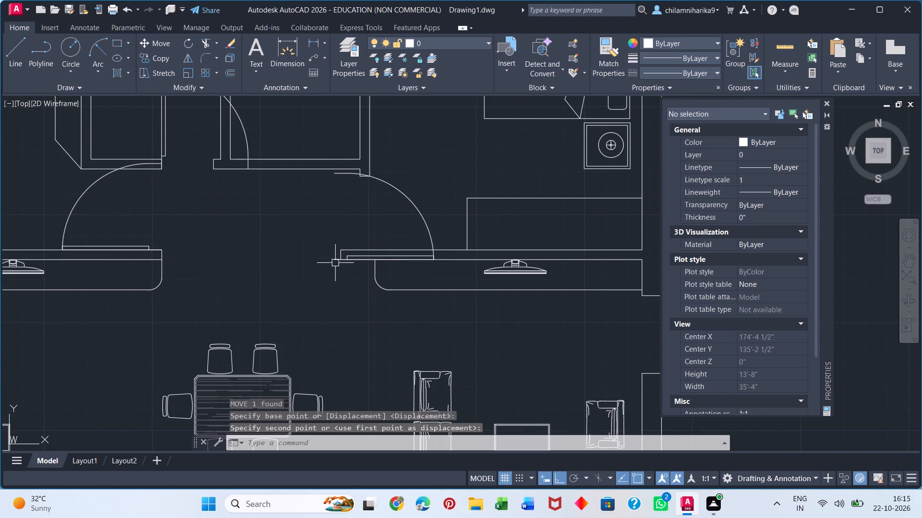
left_click(335, 263)
key("m")
key("Return")
scroll(313, 277, "up", 4)
left_click(449, 174)
left_click(490, 168)
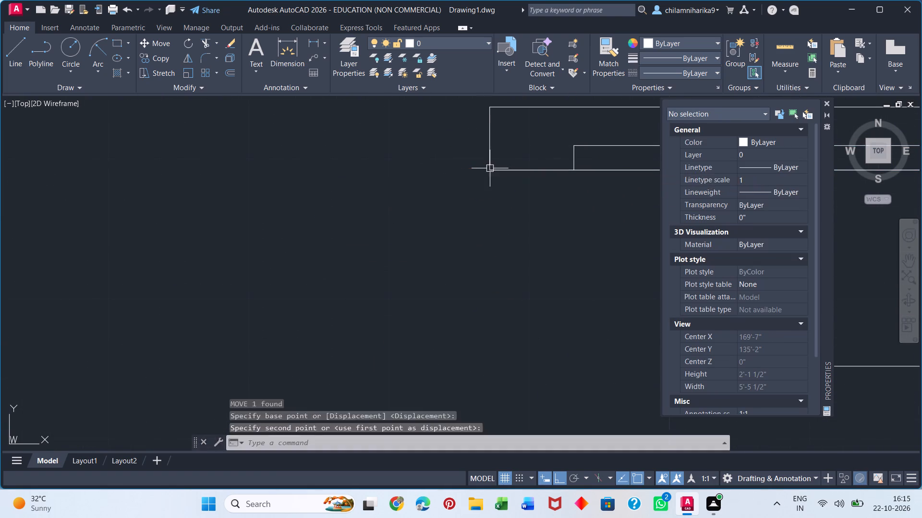
Move the same door up 4 1/2" from the lower to the upper corner of the TV wall's end.
scroll(456, 251, "down", 4)
scroll(480, 238, "up", 3)
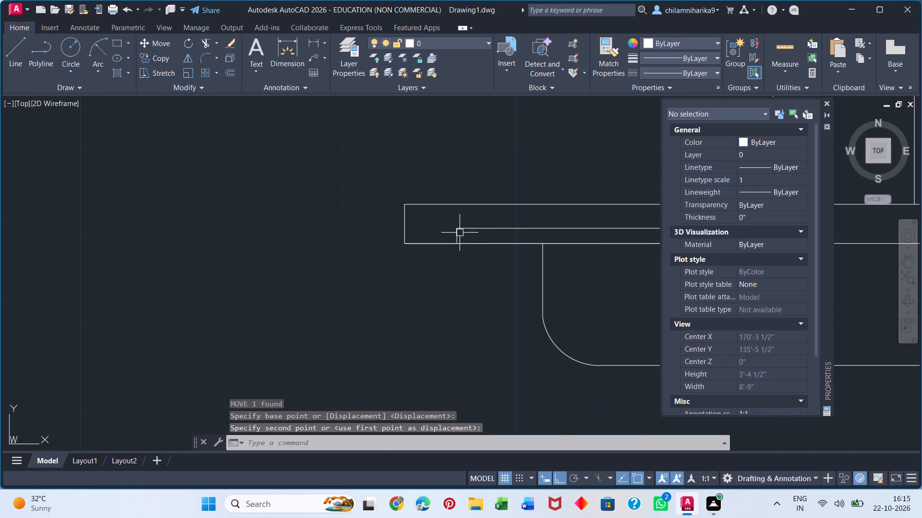
left_click(460, 233)
key("m")
key("Return")
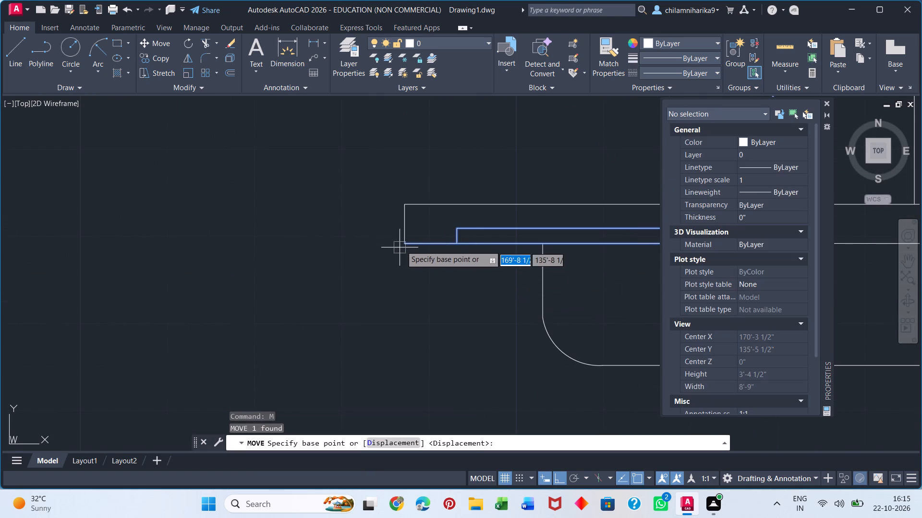
left_click(406, 245)
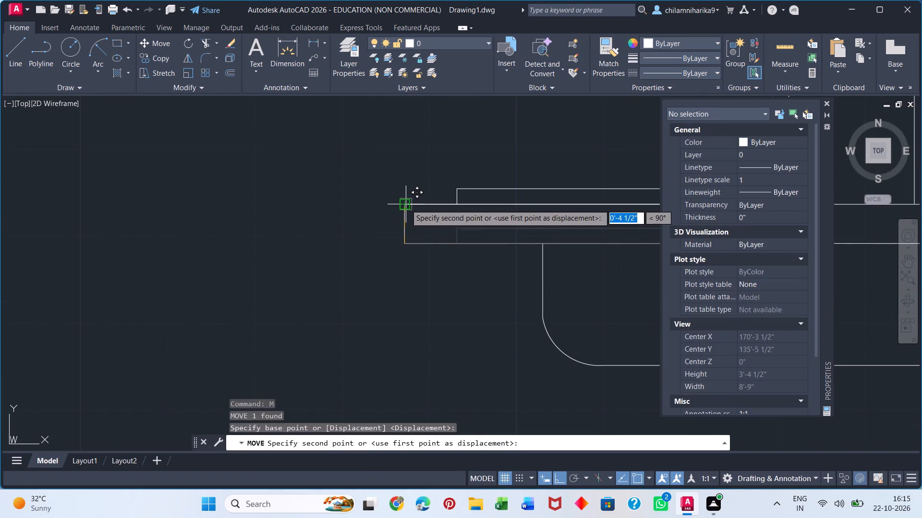
left_click(406, 204)
Set the Door Size of the upper-right bedroom's entrance door to 2'-6" and deselect it.
scroll(429, 311, "down", 6)
scroll(443, 291, "up", 2)
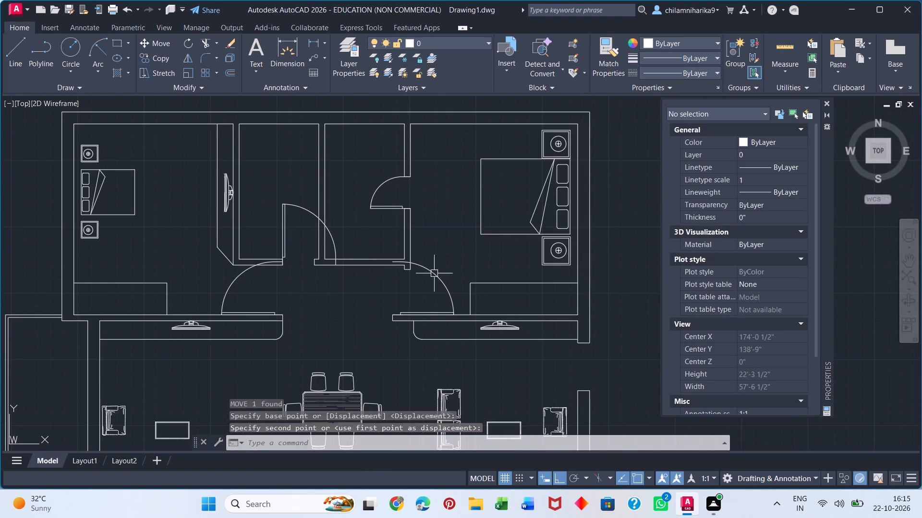
left_click(442, 279)
scroll(798, 344, "down", 4)
left_click(762, 347)
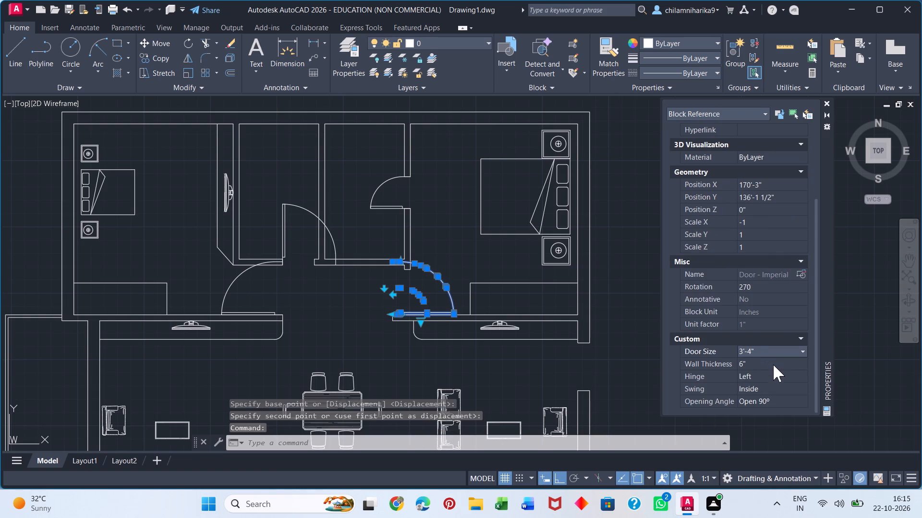
left_click(775, 347)
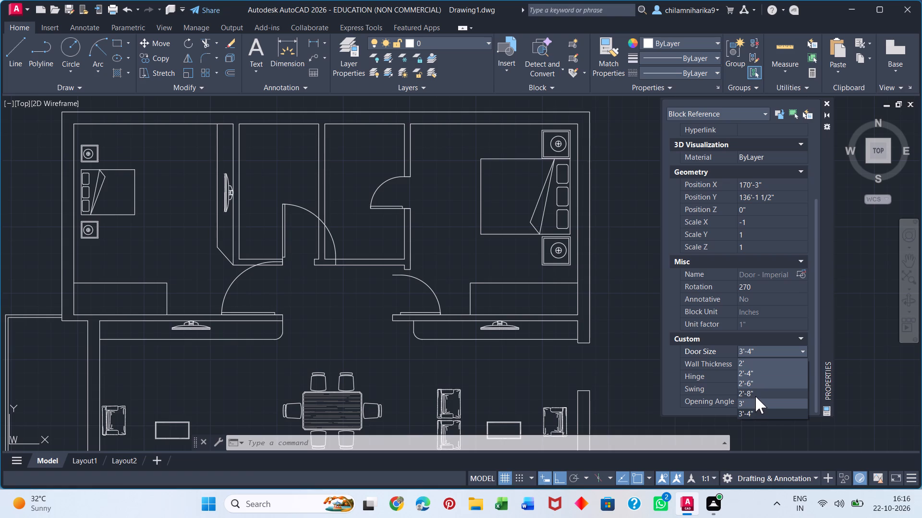
left_click(754, 385)
scroll(395, 276, "up", 2)
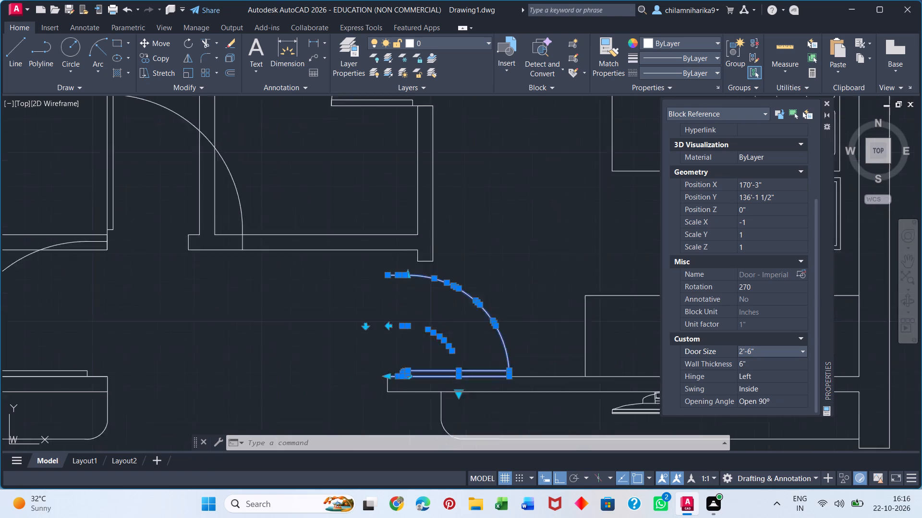
scroll(395, 276, "up", 1)
key("Escape")
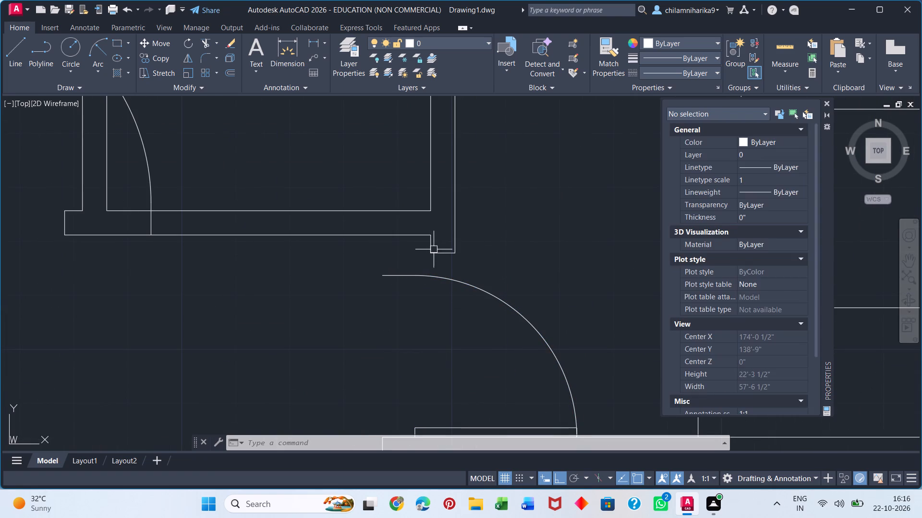
Delete the short horizontal line closing the bathroom wall stub above the upper-right bedroom's entrance door.
left_click(433, 250)
key("BackSpace")
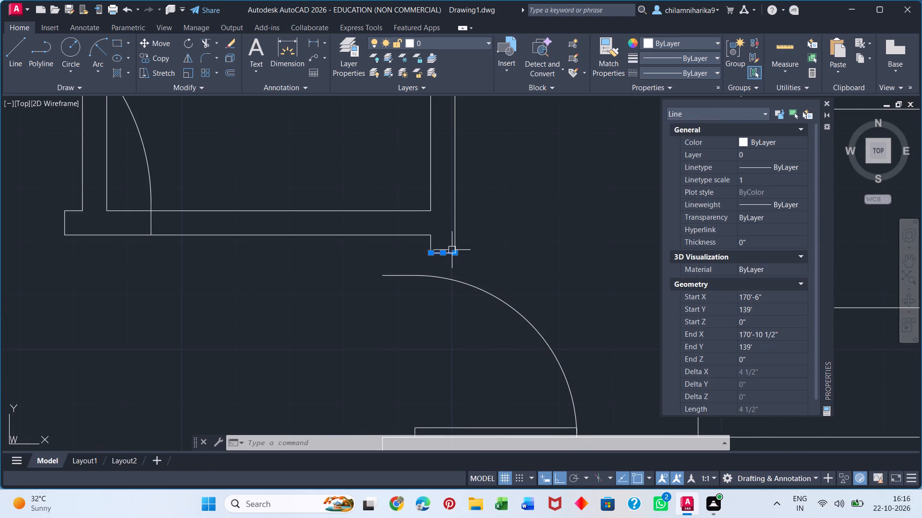
key("Delete")
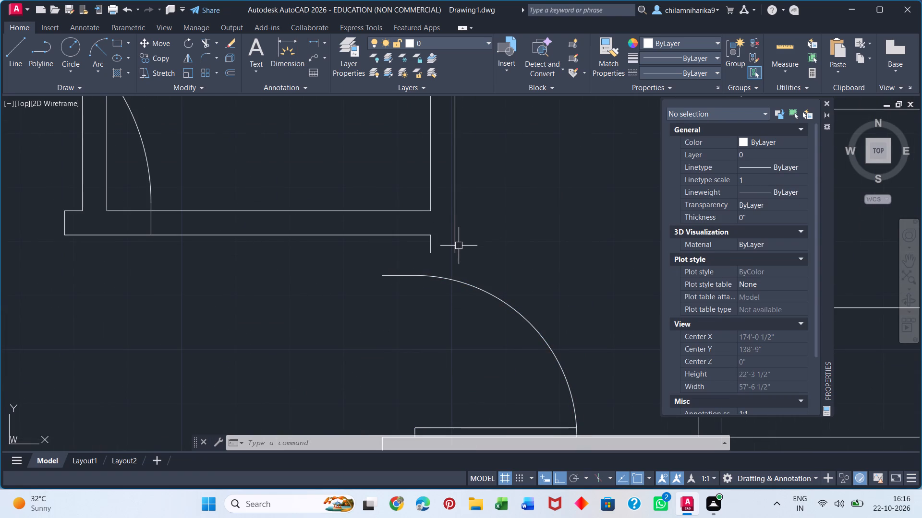
Delete the short vertical stub line below the inner corner at the bathroom's lower right.
left_click(433, 251)
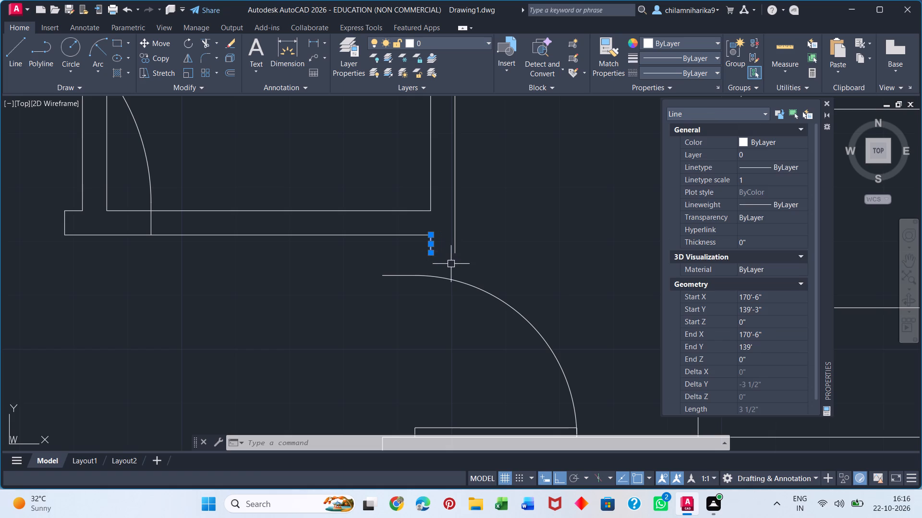
key("Delete")
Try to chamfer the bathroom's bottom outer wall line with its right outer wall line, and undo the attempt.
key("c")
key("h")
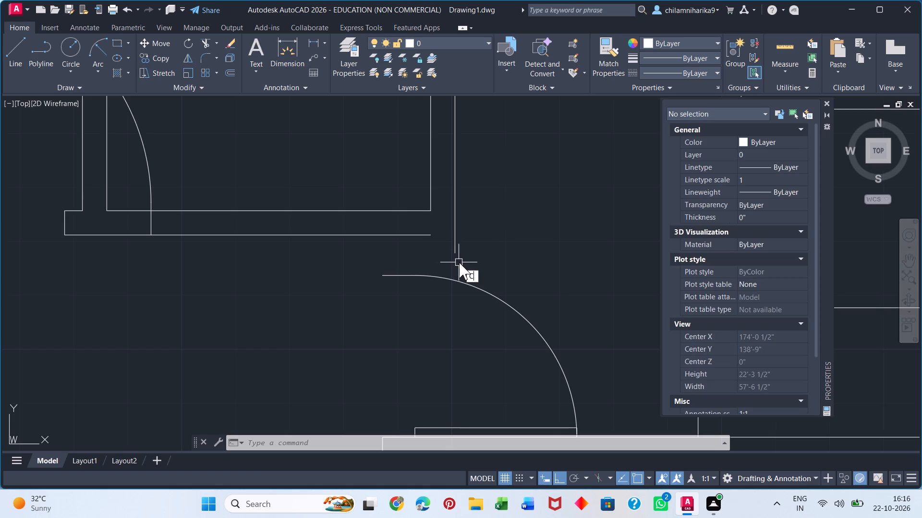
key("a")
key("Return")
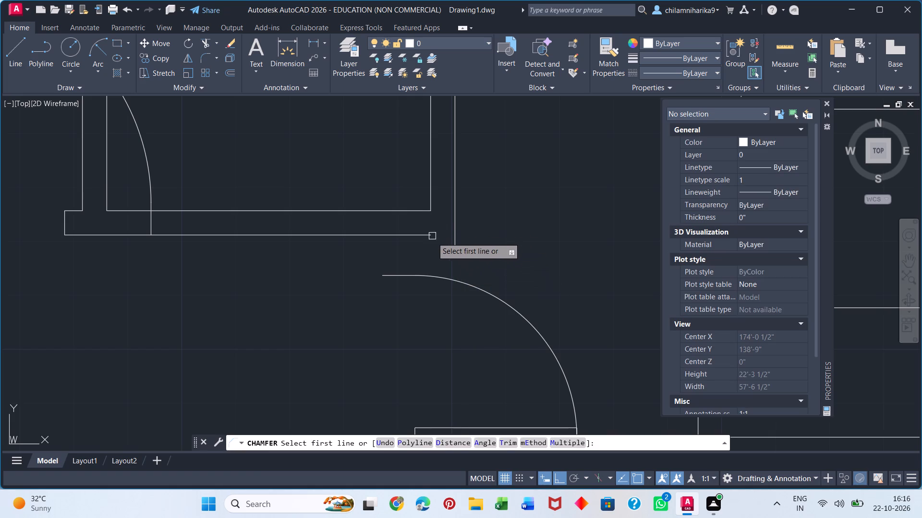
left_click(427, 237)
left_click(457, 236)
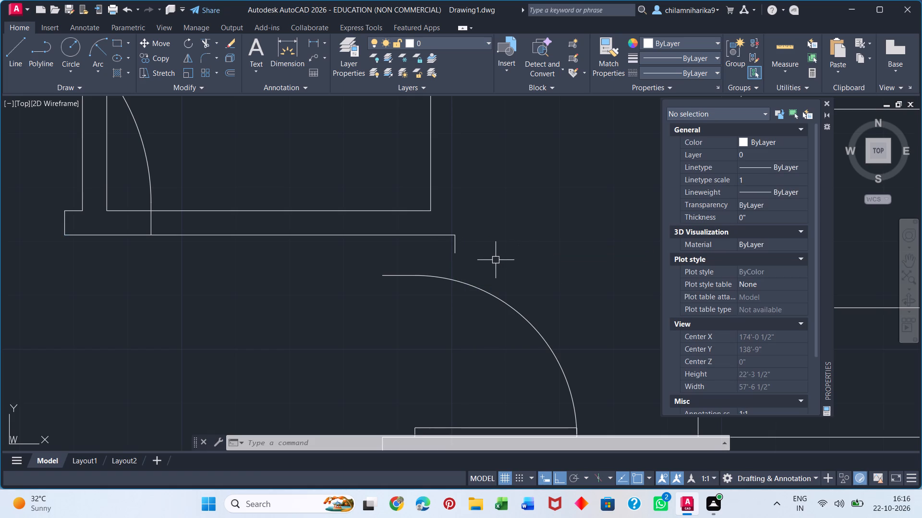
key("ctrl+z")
Chamfer the bathroom's right outer wall line with its bottom outer wall line to close a sharp corner.
key("c")
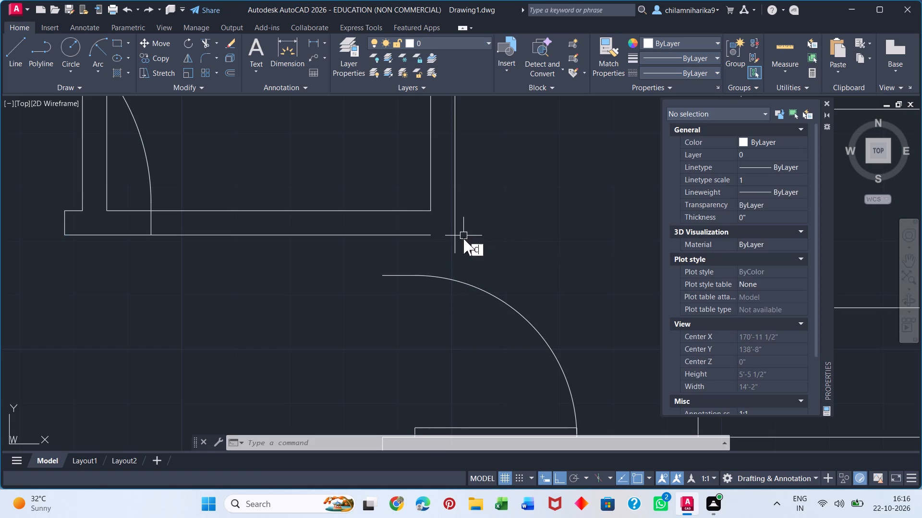
key("h")
key("a")
key("Return")
left_click(454, 223)
left_click(425, 235)
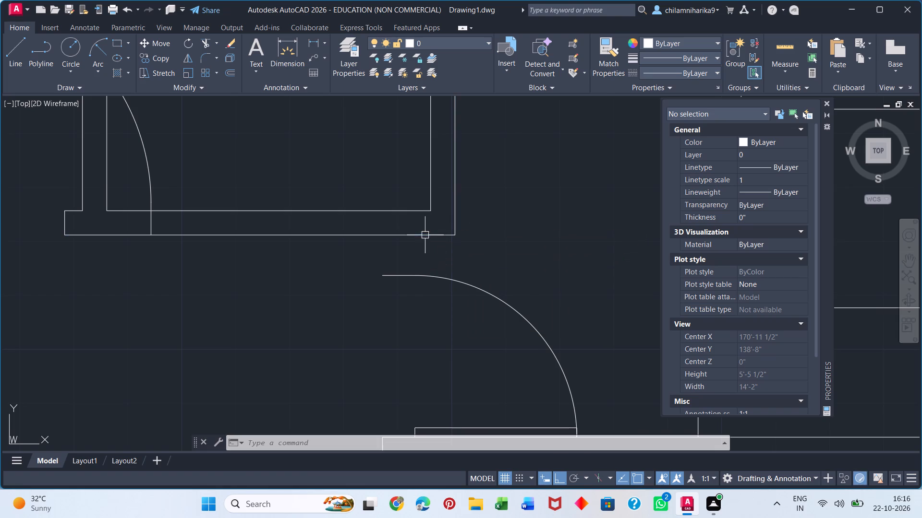
key("Escape")
Draw a vertical line from the upper corner of the TV wall's end up to the bathroom's bottom wall line.
key("l")
key("Return")
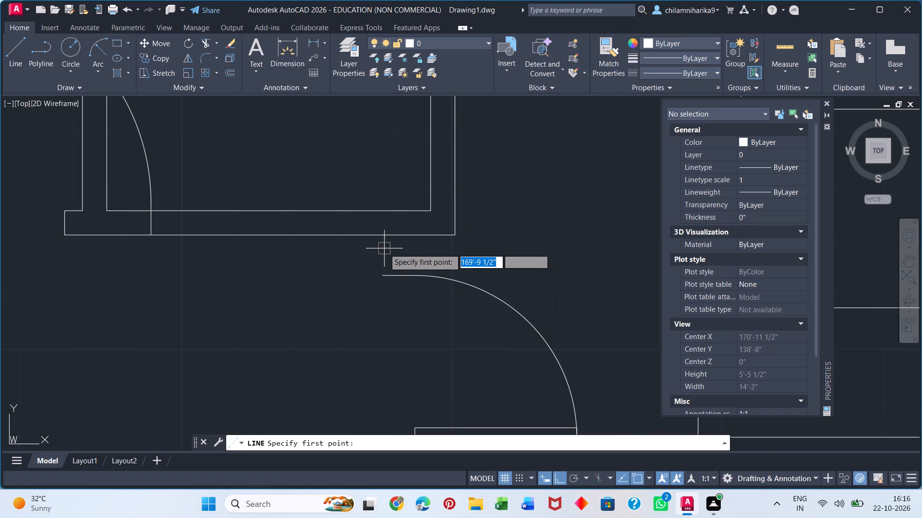
middle_click_drag(387, 261, 392, 204)
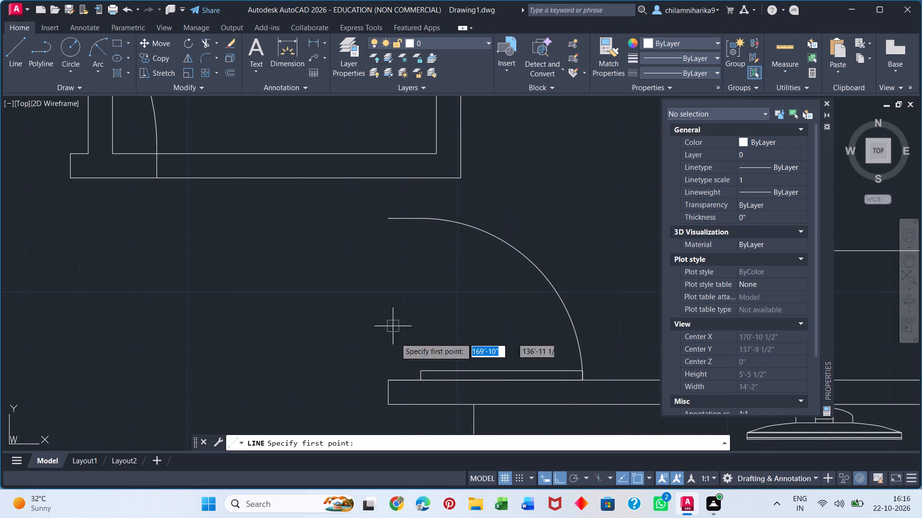
left_click(388, 378)
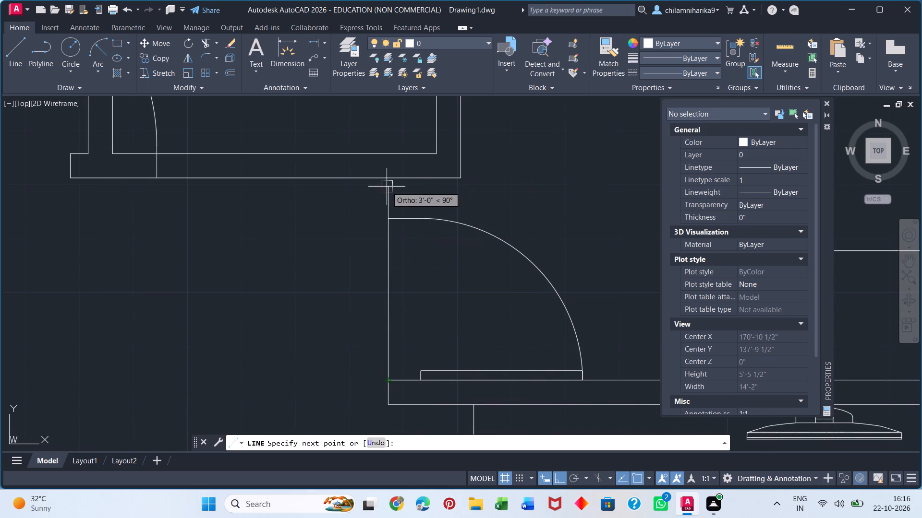
left_click(388, 177)
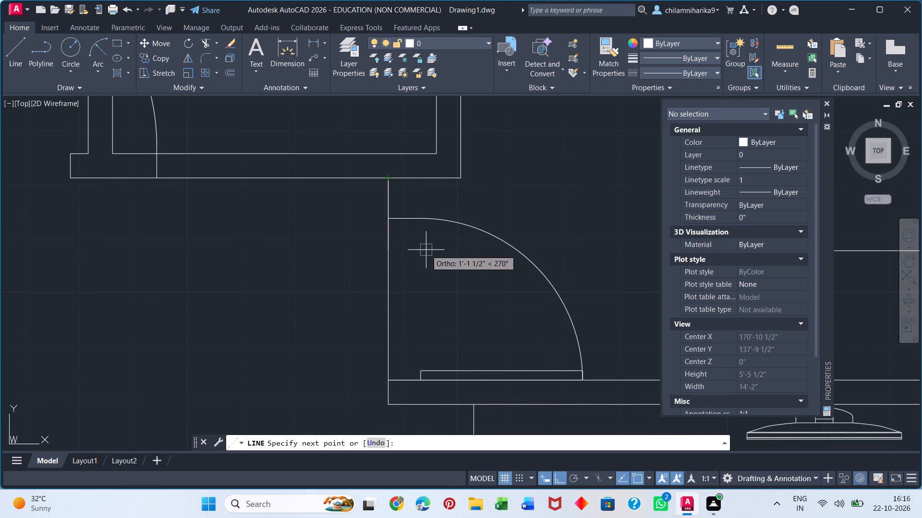
key("Escape")
Offset the new vertical line 4.5" to the right, toward the bedroom, for the wall thickness.
key("o")
key("Return")
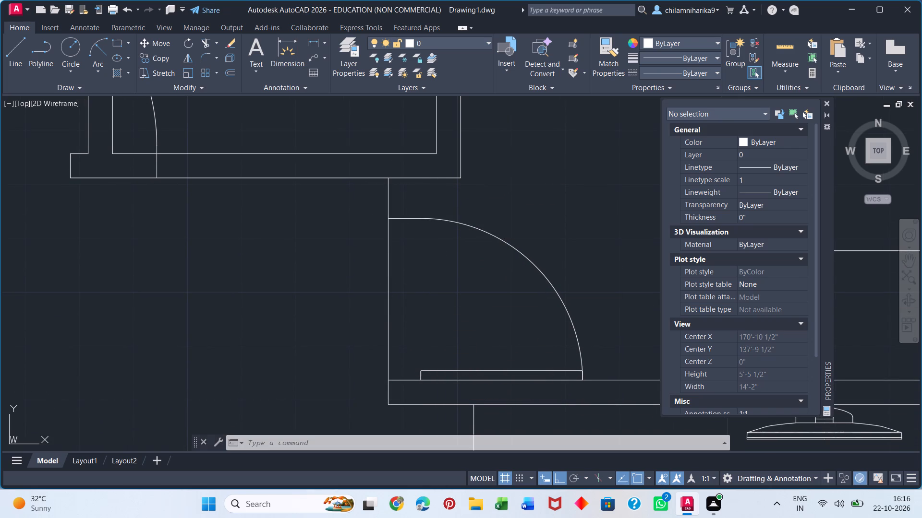
key("4")
key("period")
key("5")
key("shift+quotedbl")
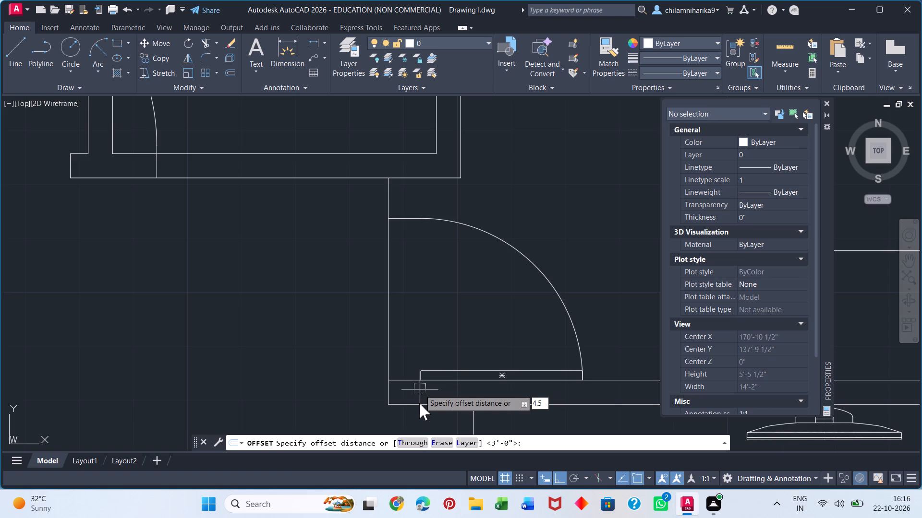
key("Return")
left_click(389, 201)
left_click(417, 202)
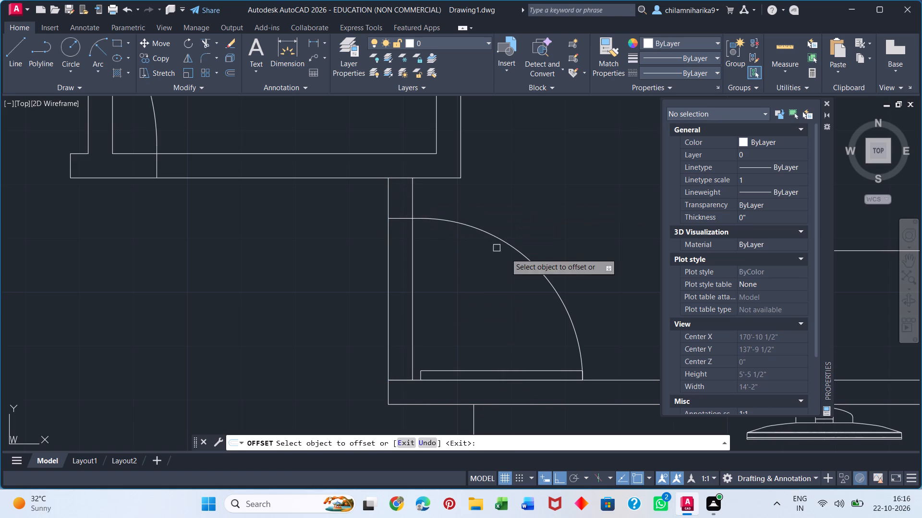
key("Escape")
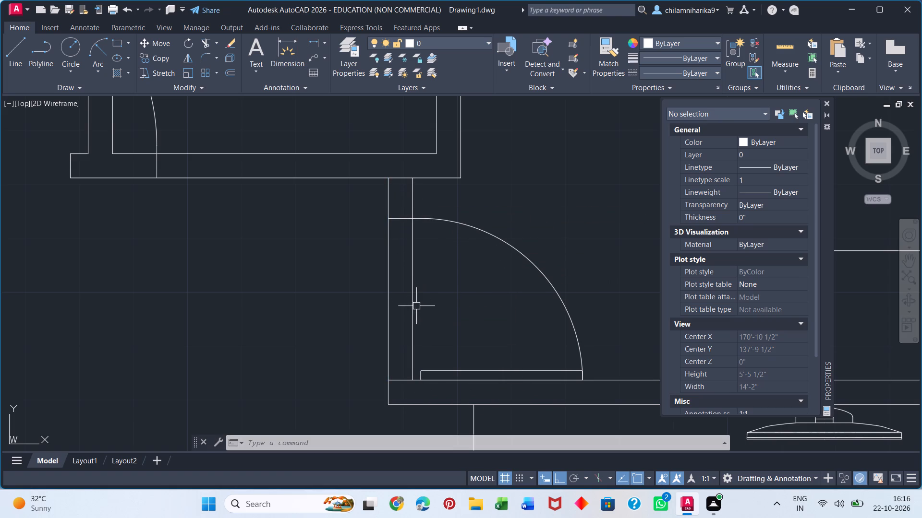
Draw a horizontal line joining the two vertical wall lines at the end of the door's swing line.
key("l")
key("Return")
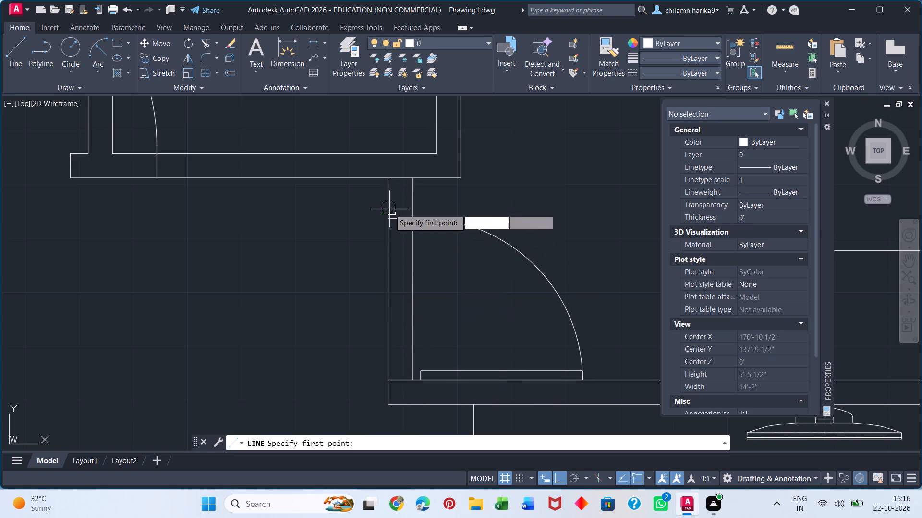
scroll(387, 220, "up", 2)
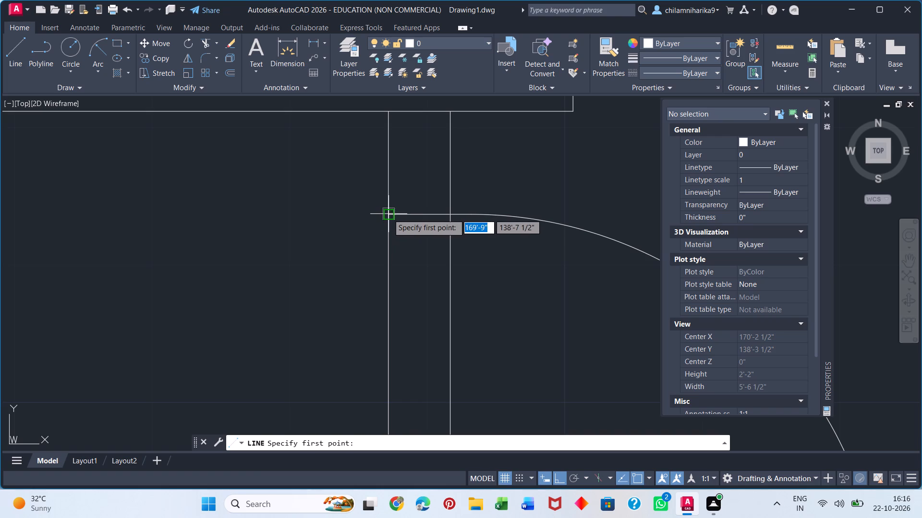
left_click(388, 214)
left_click(449, 215)
key("Escape")
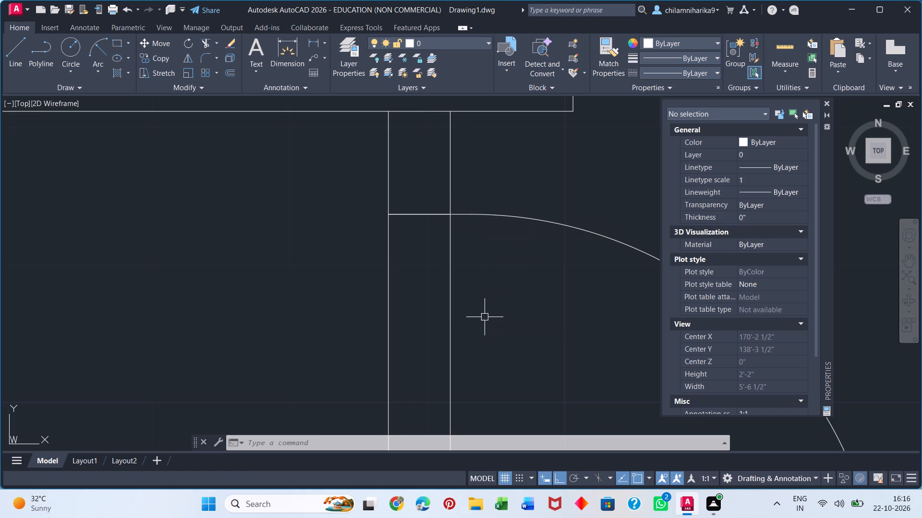
Trim both vertical wall lines out of the door opening below the horizontal closing line.
scroll(482, 286, "down", 2)
type("TR")
key("space")
left_click(507, 312)
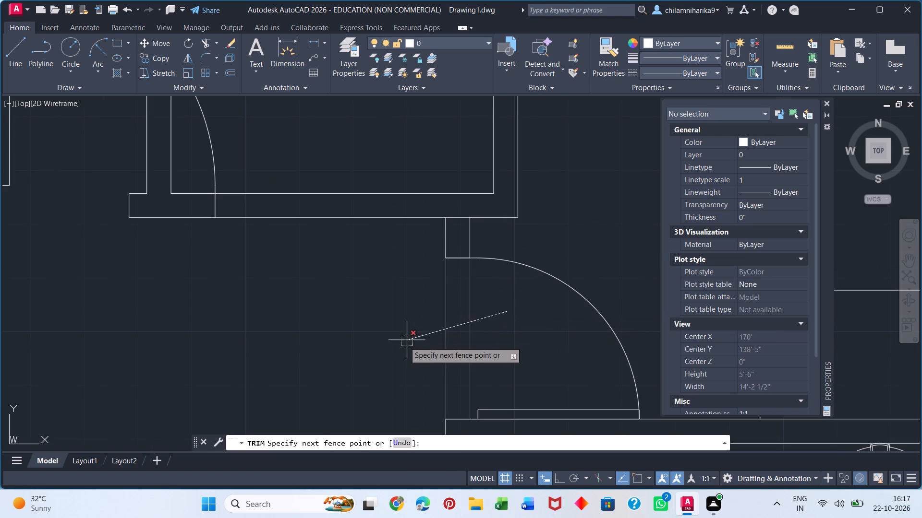
left_click(402, 342)
key("Escape")
Examine the custom properties of the upper-right bedroom's entrance door, including its Door Size.
middle_click_drag(409, 353, 334, 219)
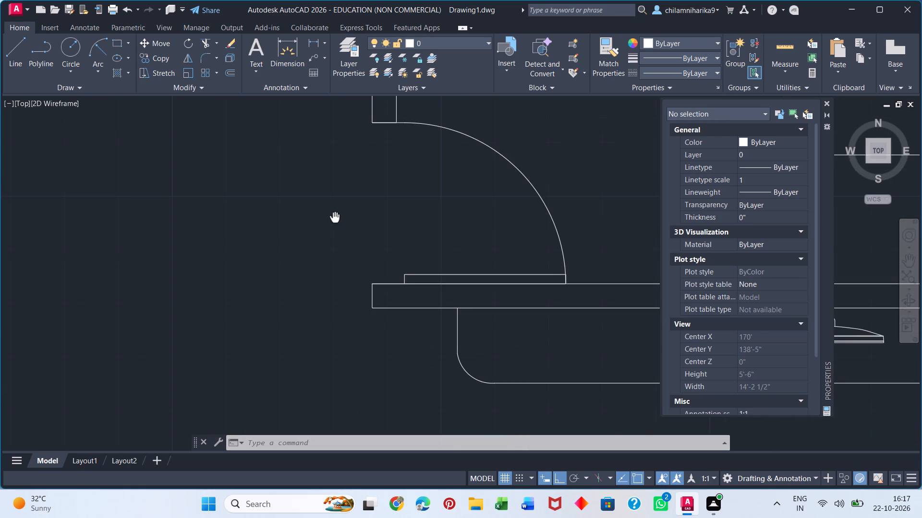
middle_click_drag(334, 219, 334, 220)
scroll(367, 277, "down", 2)
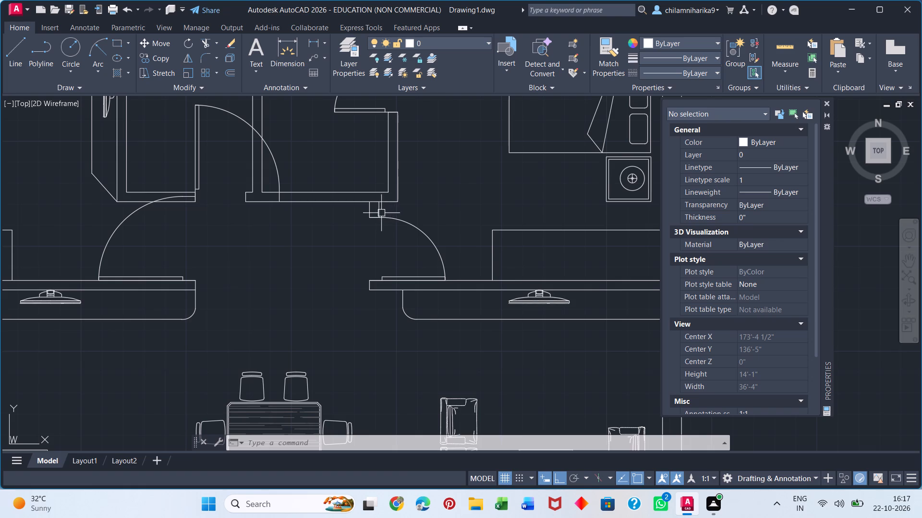
left_click(440, 266)
scroll(711, 306, "down", 6)
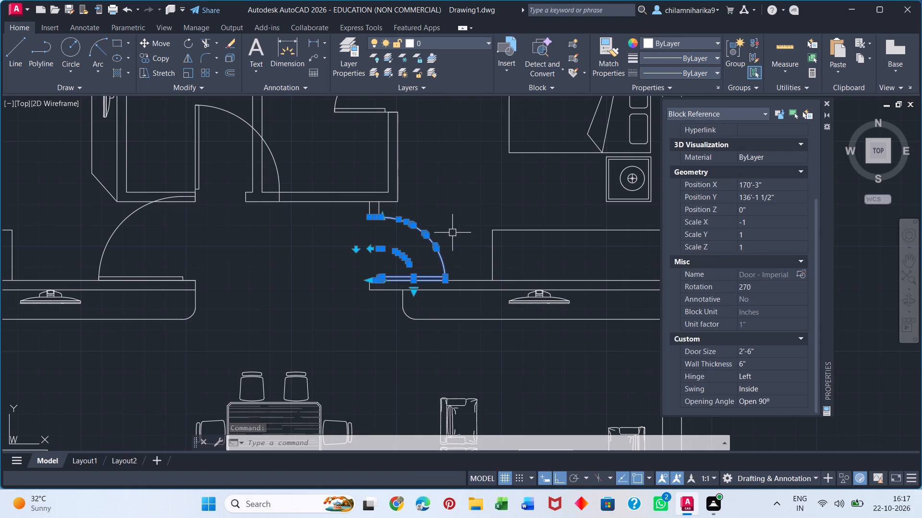
key("Escape")
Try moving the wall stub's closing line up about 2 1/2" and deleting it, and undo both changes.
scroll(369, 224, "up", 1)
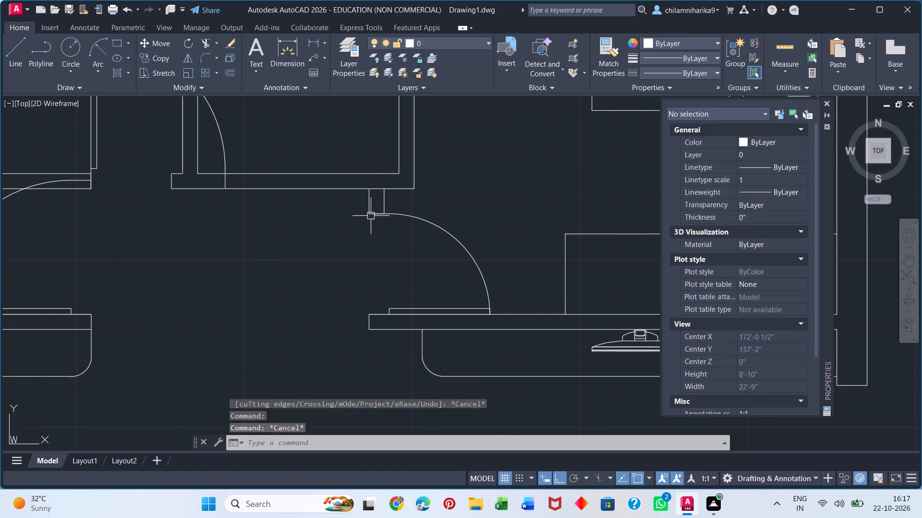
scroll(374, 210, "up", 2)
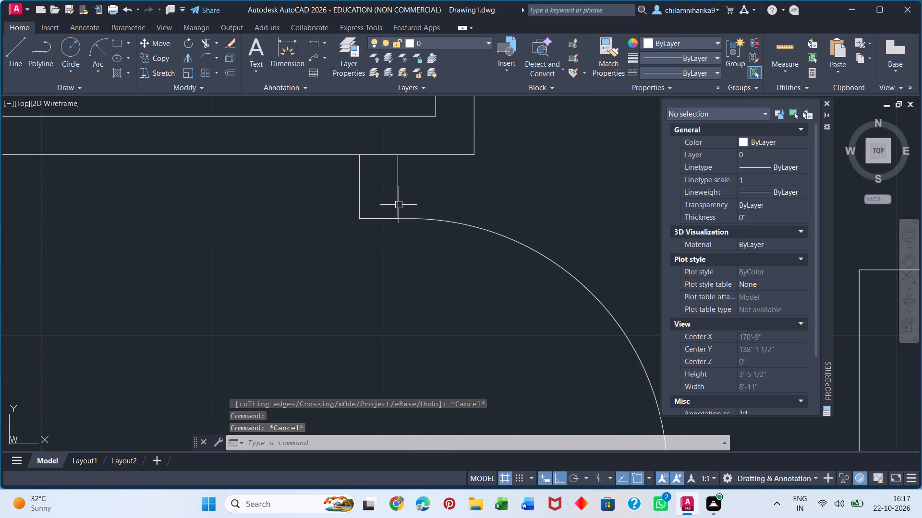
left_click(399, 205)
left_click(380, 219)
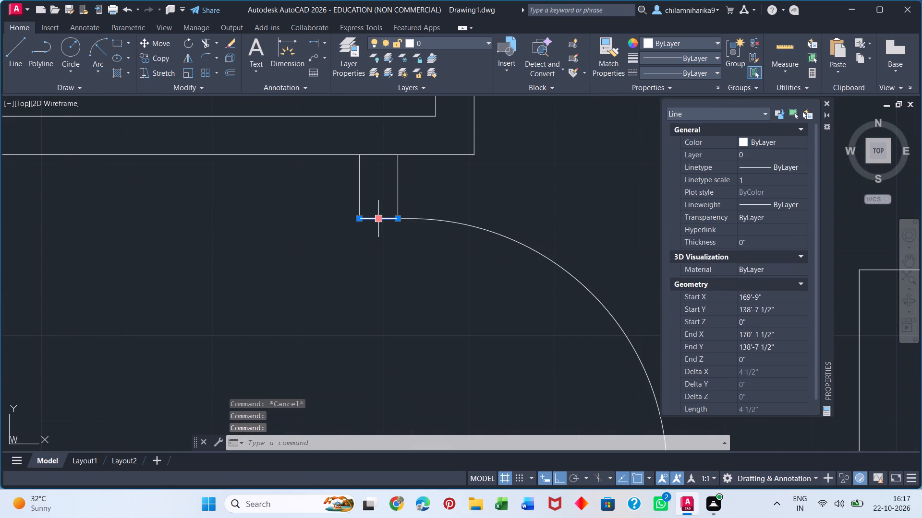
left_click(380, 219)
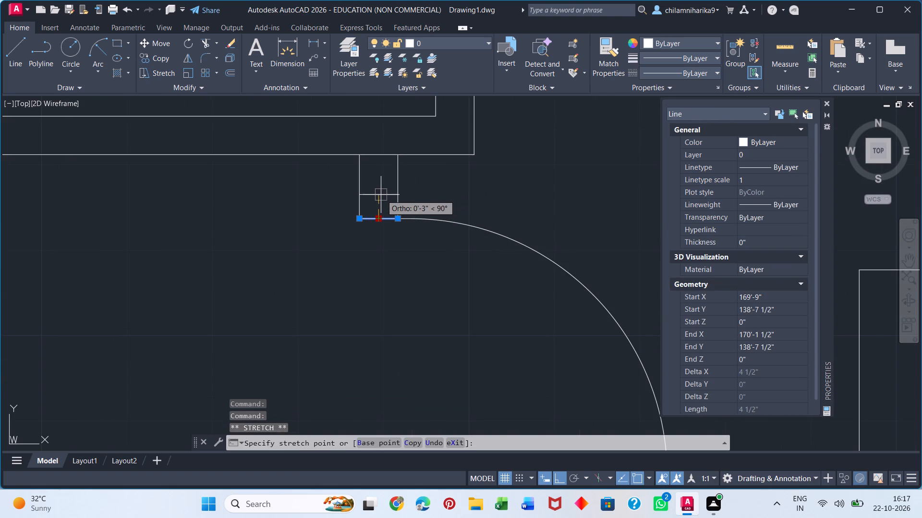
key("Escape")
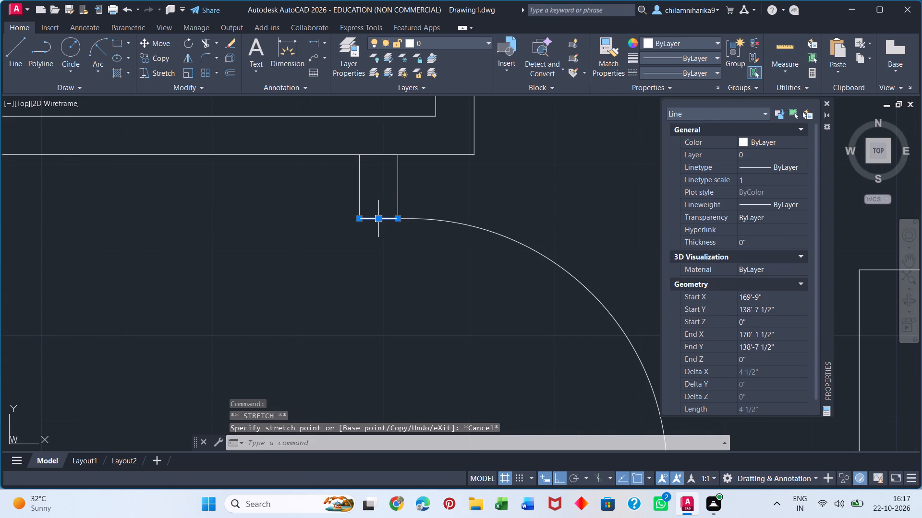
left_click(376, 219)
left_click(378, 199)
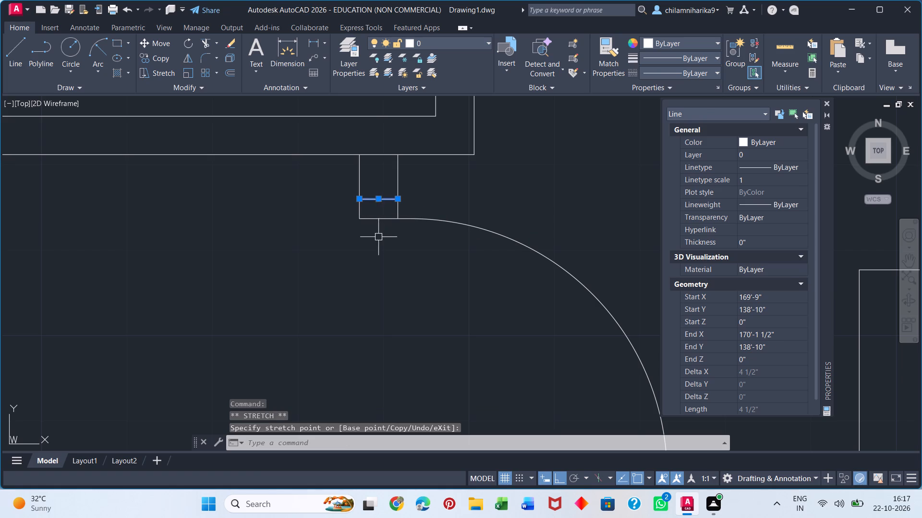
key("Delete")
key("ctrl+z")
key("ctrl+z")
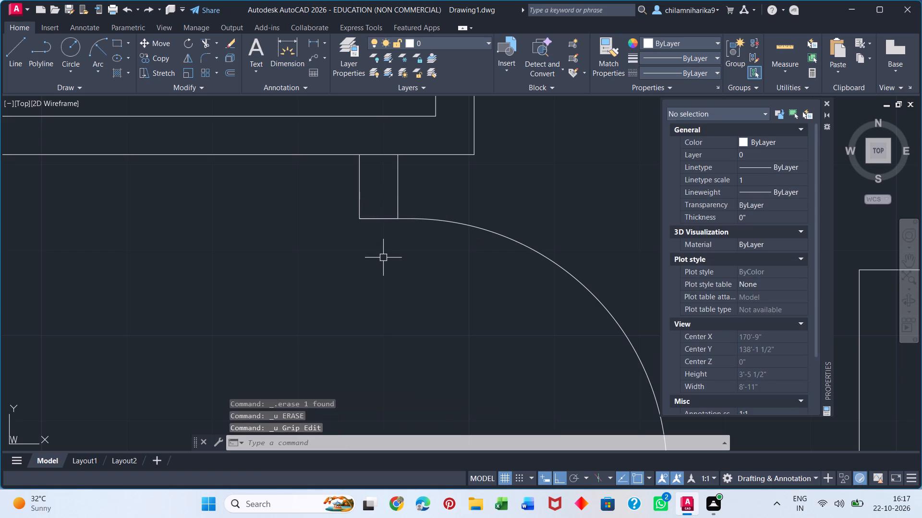
Move the wall stub's closing line up 3" from the end of the door's swing line.
left_click(382, 218)
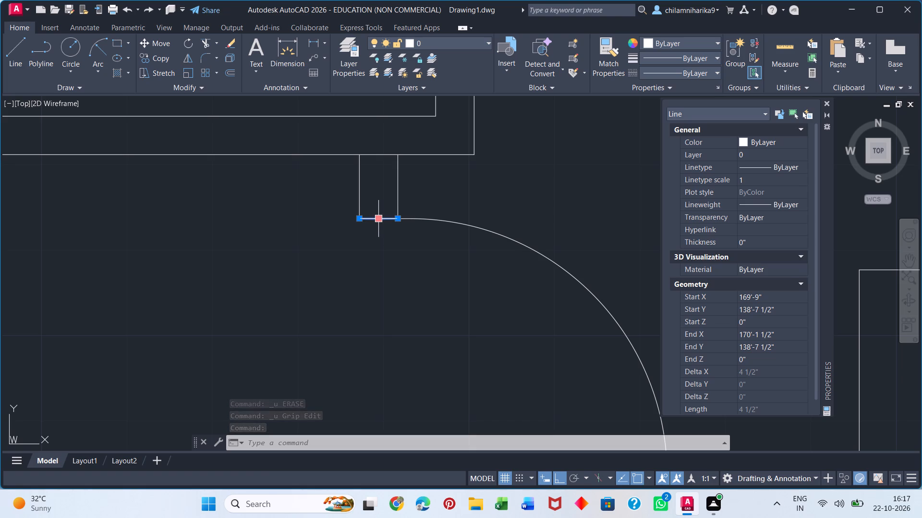
left_click(377, 217)
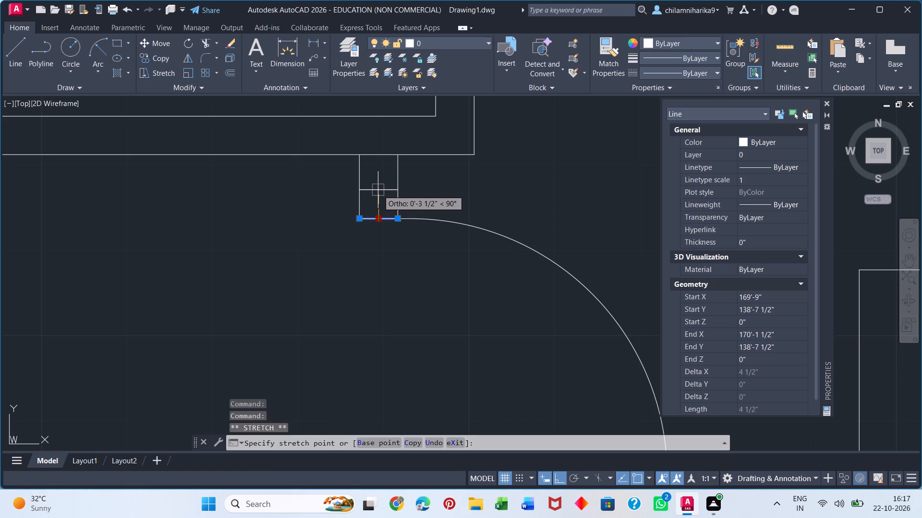
type("3\"")
key("Return")
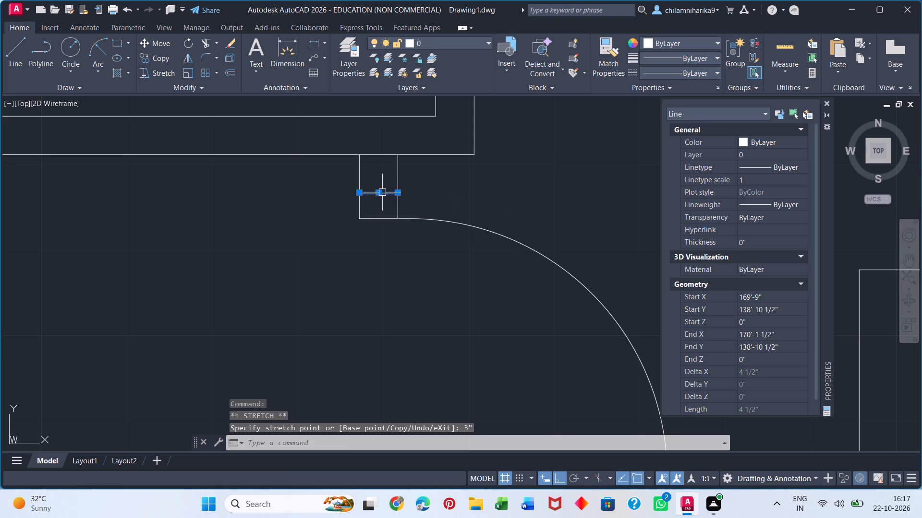
key("Escape")
Trim the two vertical stub lines below the raised closing line.
type("TR")
key("Return")
left_click(396, 206)
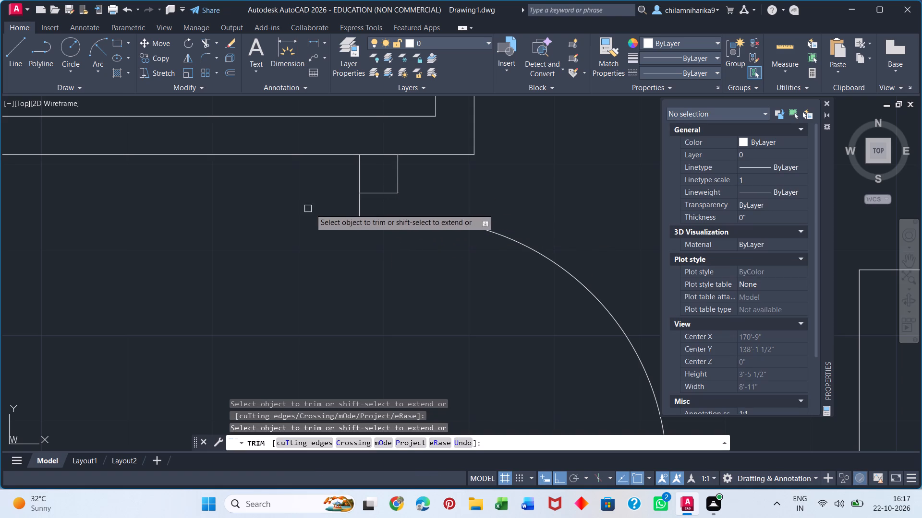
left_click(354, 207)
left_click(370, 207)
key("Escape")
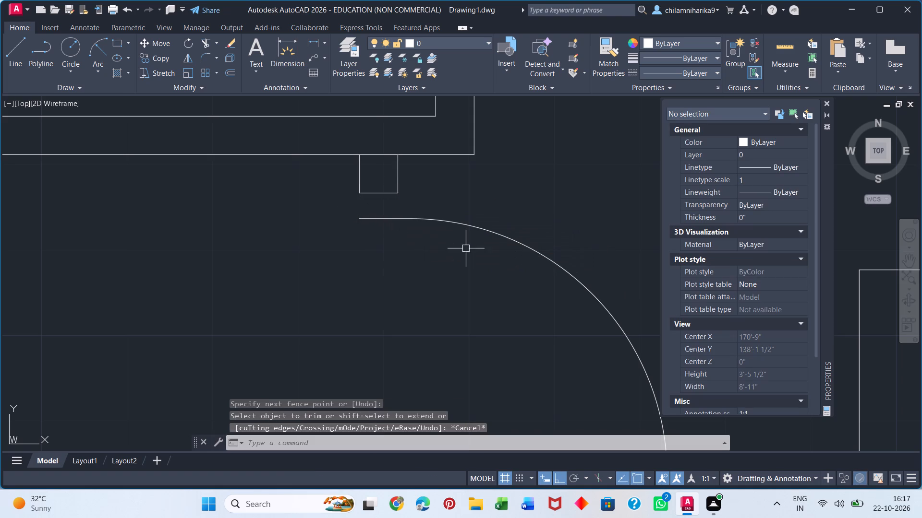
Copy the three-line wall stub about 2'-6" straight down, placing it just above the lower wall's end at the right bedroom's doorway.
left_click(429, 175)
left_click(330, 201)
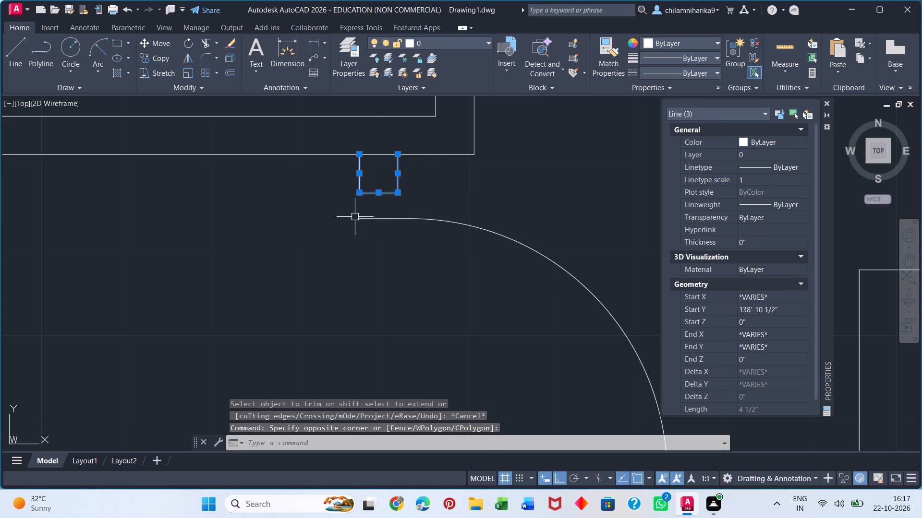
key("c")
key("o")
key("Return")
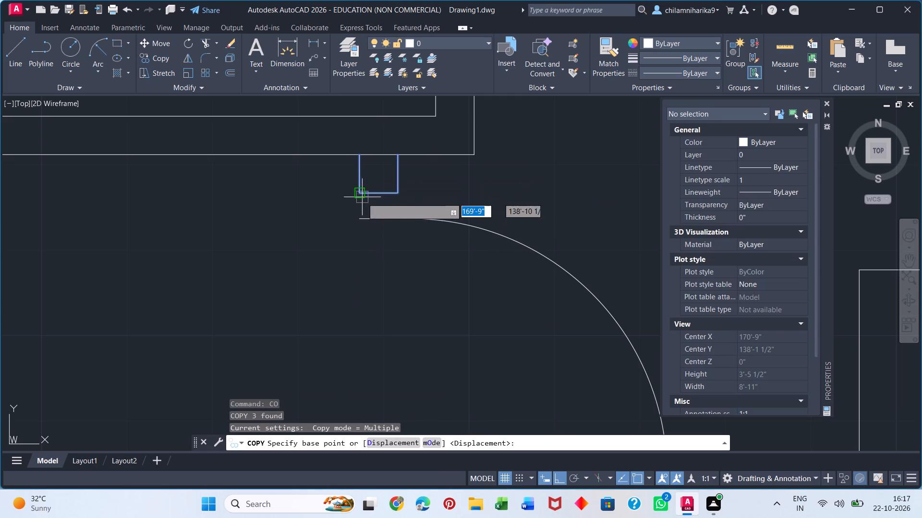
left_click(361, 193)
scroll(378, 293, "down", 1)
middle_click_drag(378, 293, 366, 138)
scroll(362, 163, "down", 1)
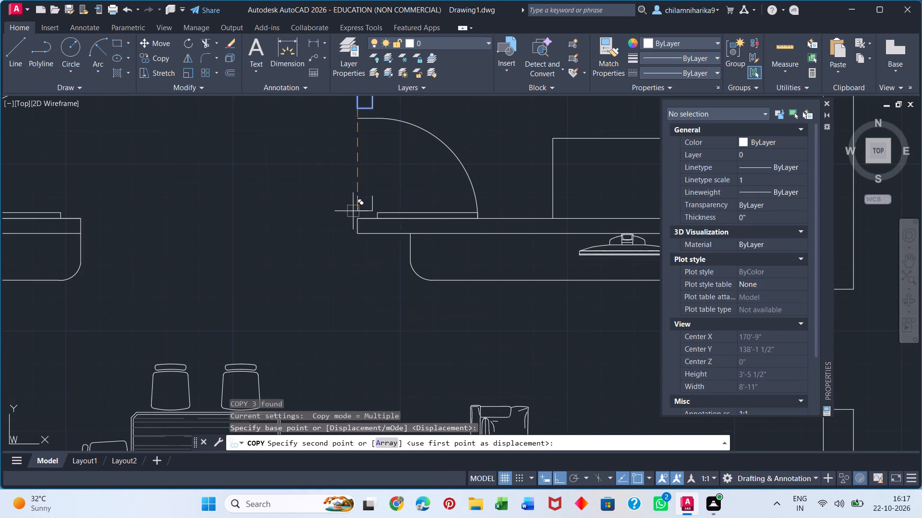
left_click(354, 209)
key("Escape")
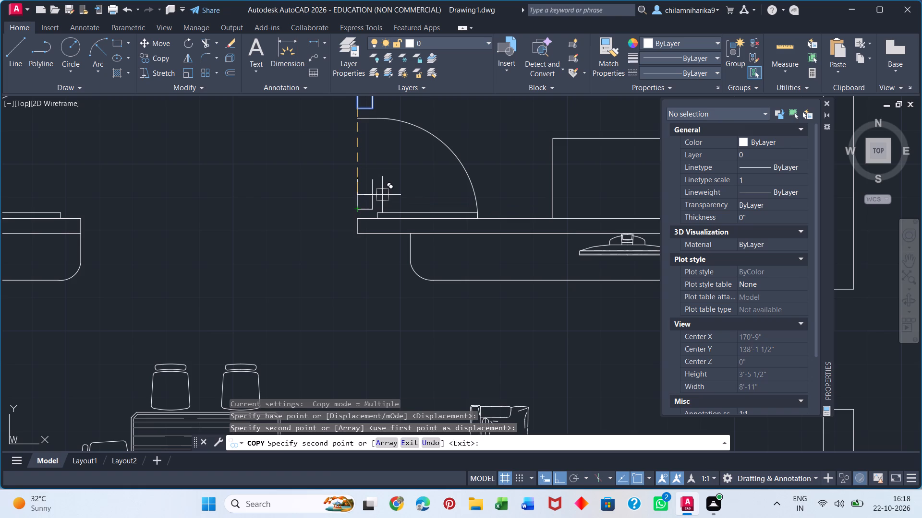
Rotate the copied three-line stub 180° about the open end of its outer vertical line.
left_click(384, 192)
left_click(337, 208)
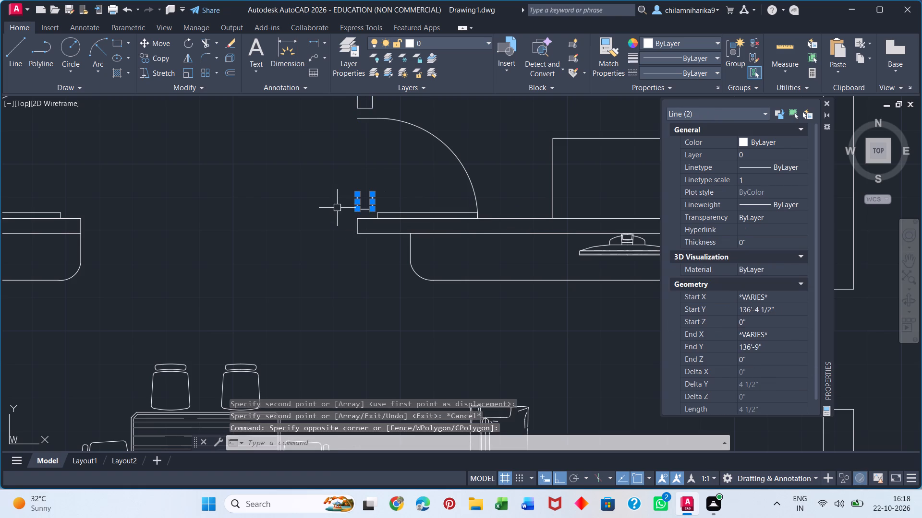
scroll(361, 213, "up", 2)
left_click(365, 188)
left_click(332, 212)
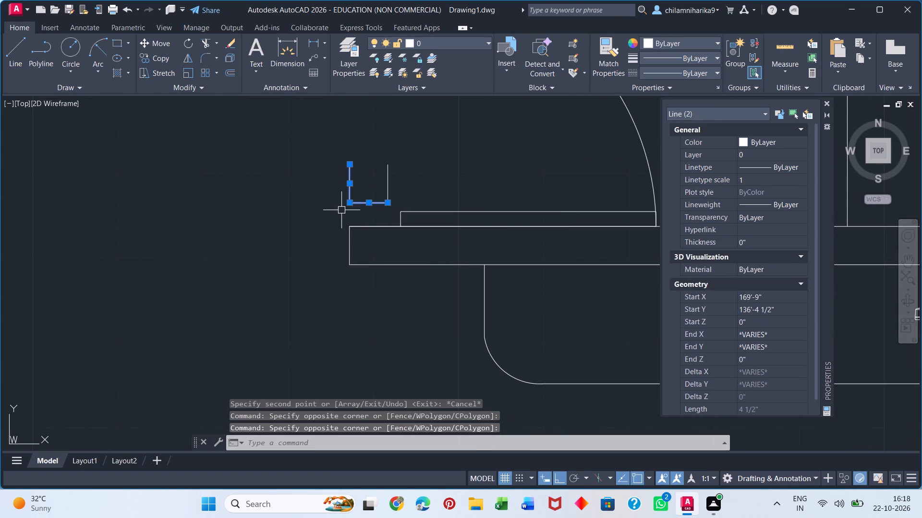
key("Escape")
left_click(394, 154)
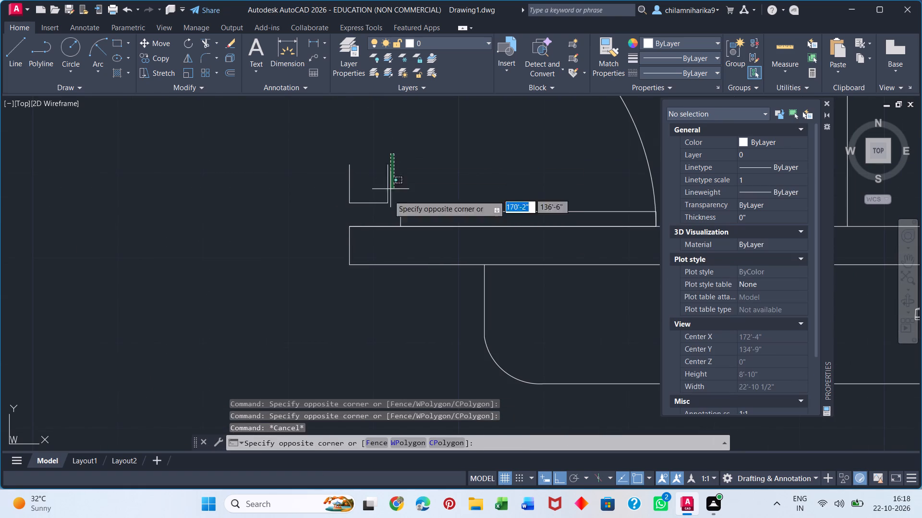
left_click(337, 211)
key("r")
key("o")
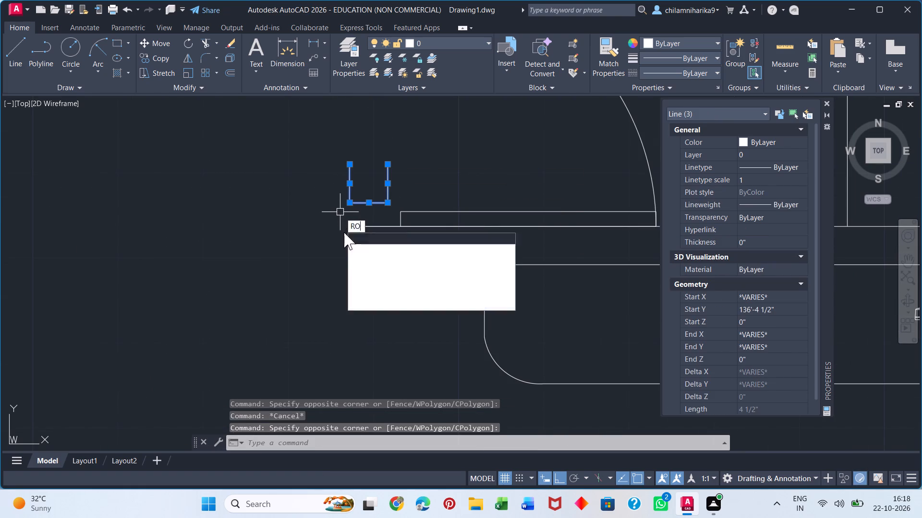
key("Return")
left_click(345, 166)
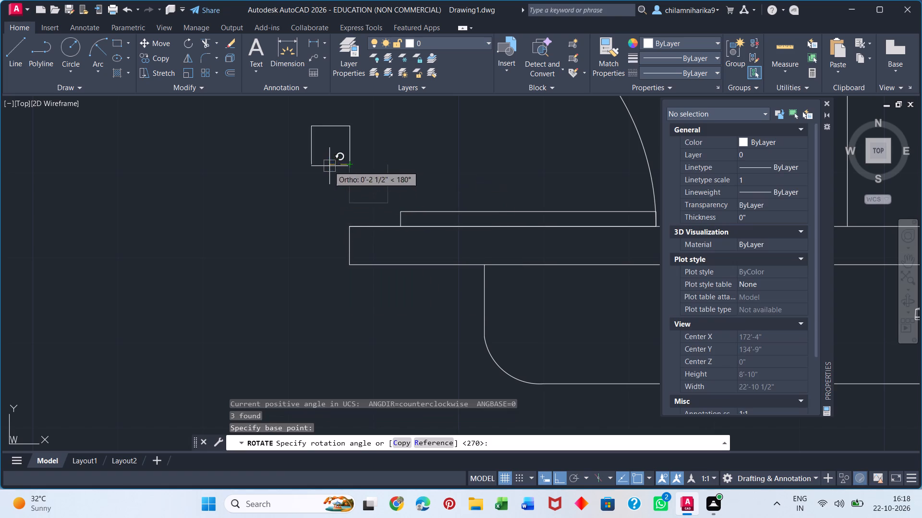
left_click(294, 197)
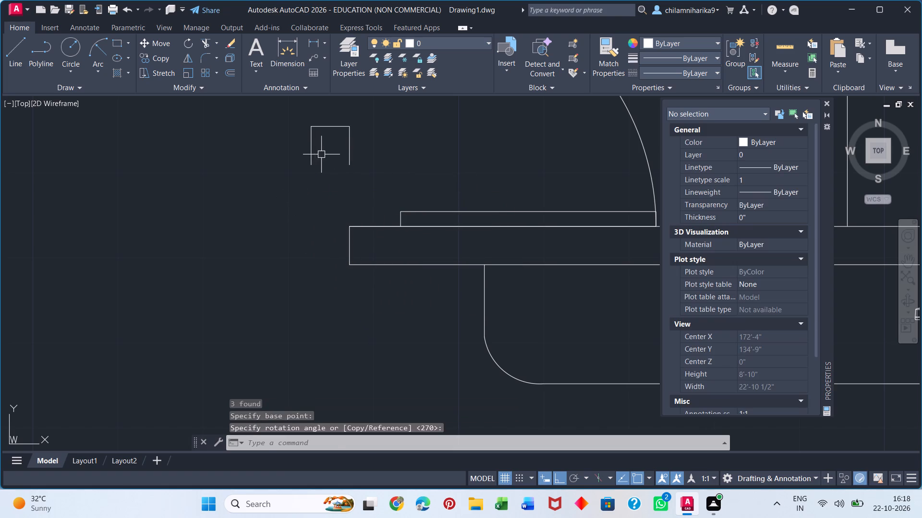
Move the rotated stub so its open end sits on the upper end corner of the lower wall.
left_click(374, 122)
left_click(279, 178)
key("m")
key("Return")
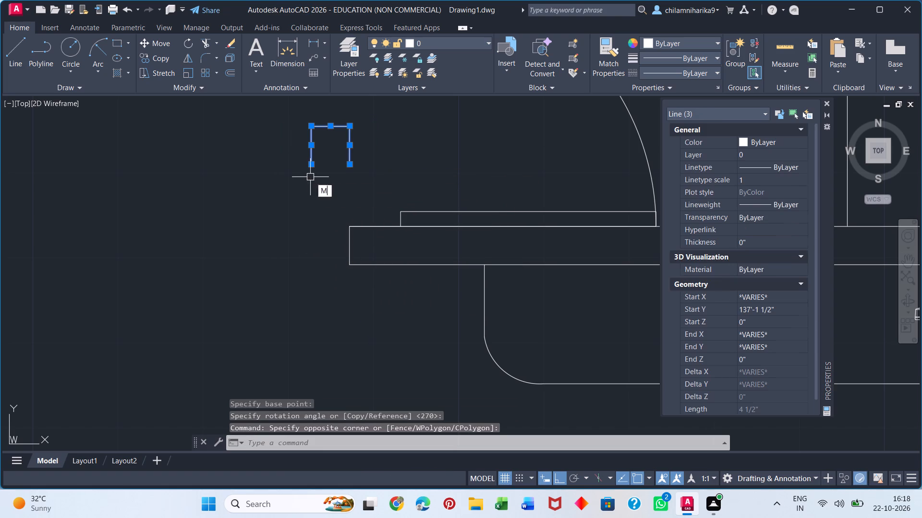
left_click(313, 168)
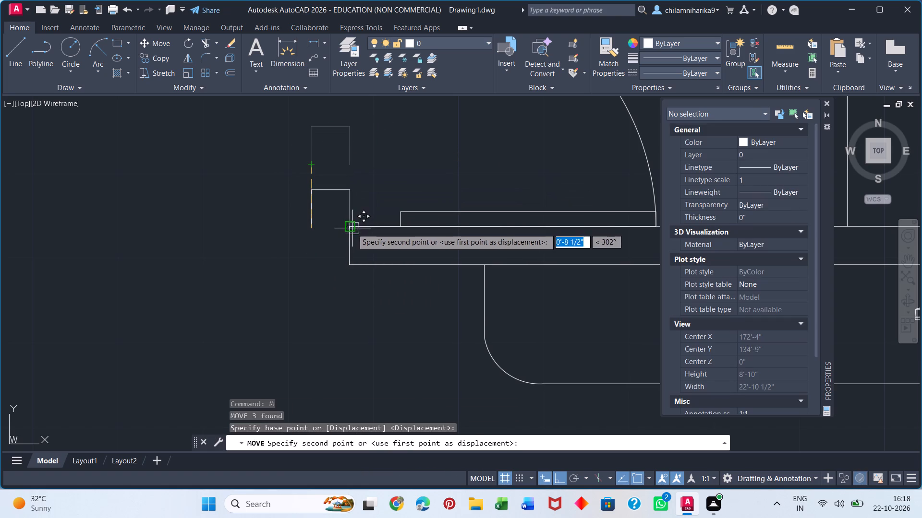
left_click_drag(351, 228, 354, 233)
key("Escape")
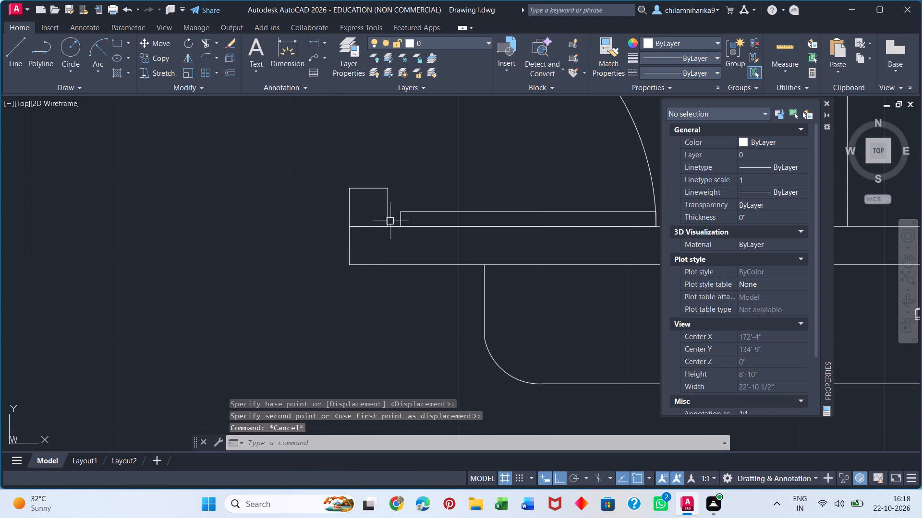
Move the right bedroom's door up 4 1/2" from the wall corner to the top of the new stub.
left_click(405, 217)
left_click(400, 211)
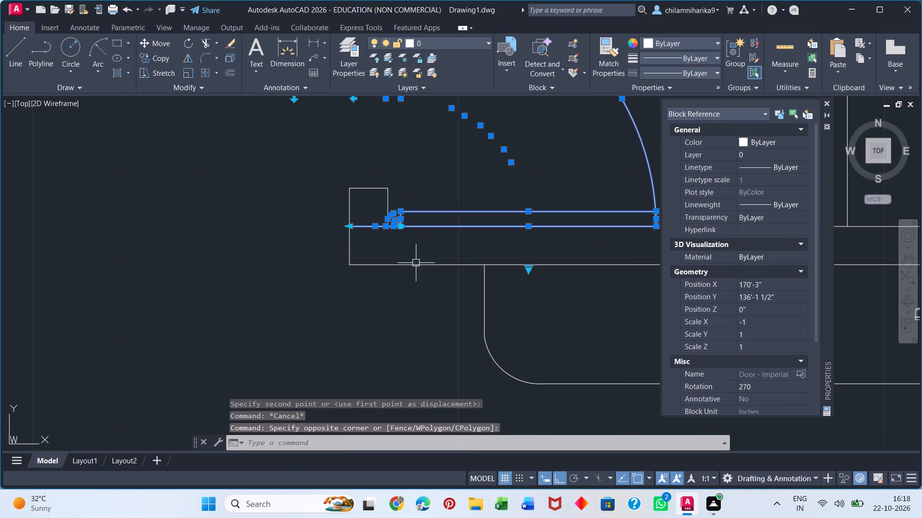
key("m")
key("Return")
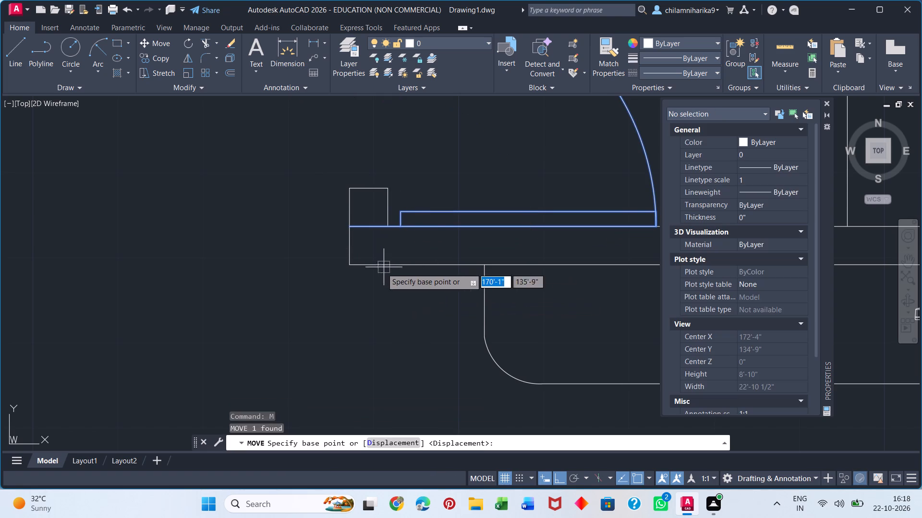
left_click(351, 226)
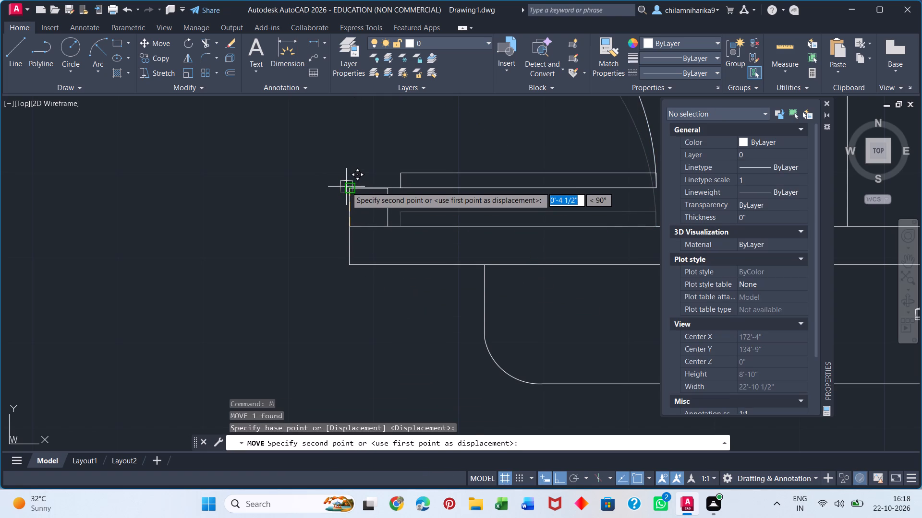
left_click(348, 189)
Check the raised door's custom properties and raise the upper stub's closing line 1 1/2" to the door's swing line.
scroll(415, 254, "down", 3)
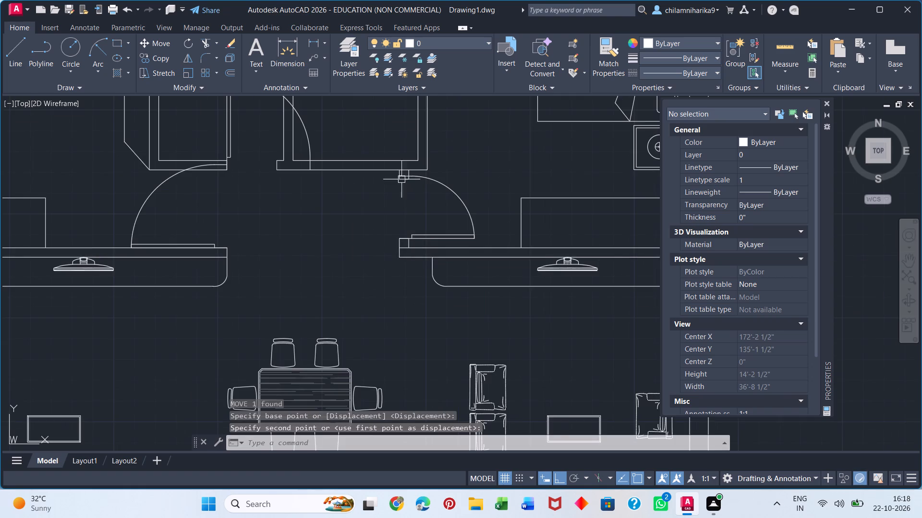
scroll(396, 170, "up", 4)
left_click(506, 169)
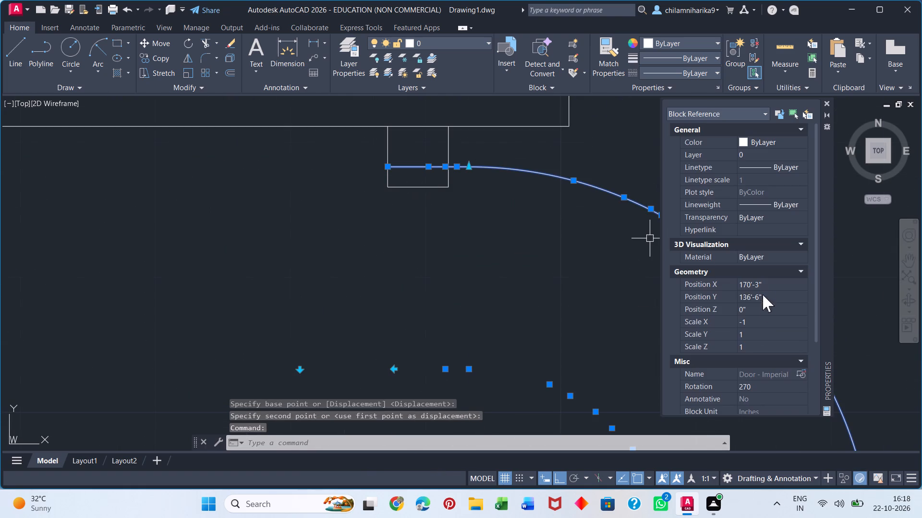
scroll(722, 360, "down", 2)
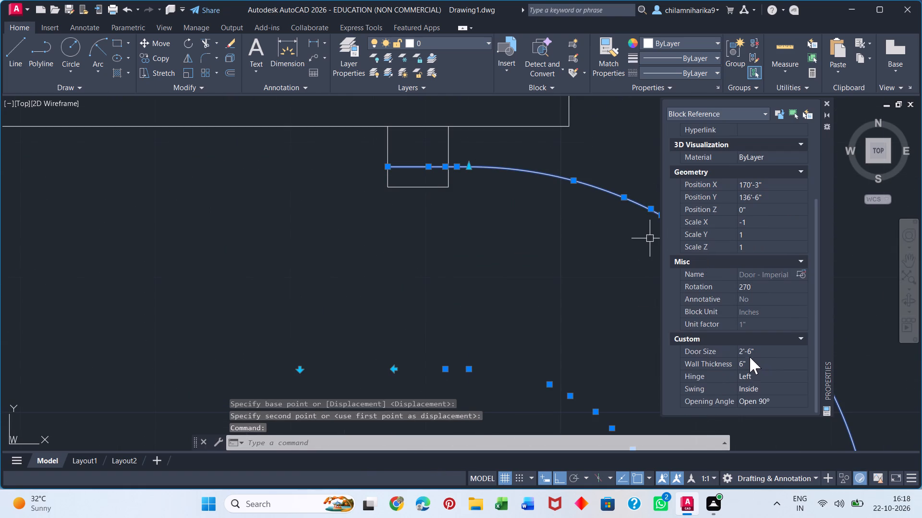
key("Escape")
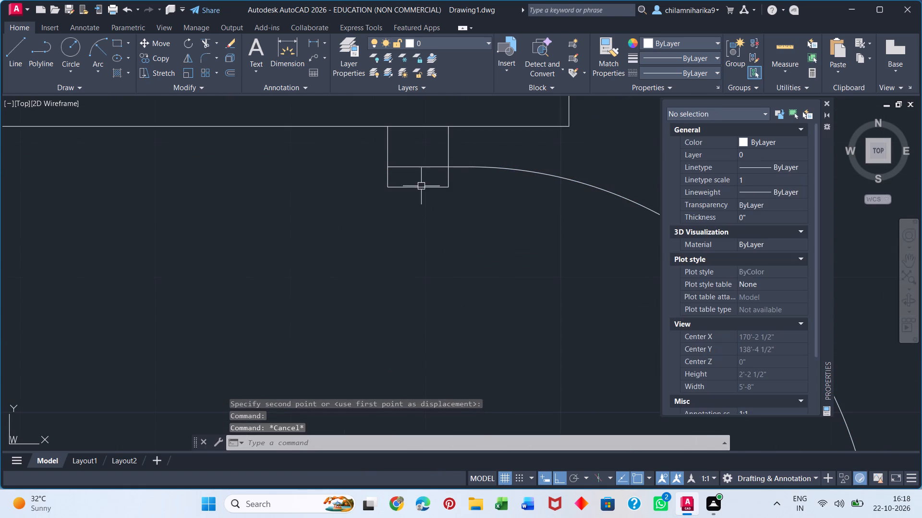
left_click(421, 187)
left_click(420, 188)
left_click_drag(420, 167, 421, 171)
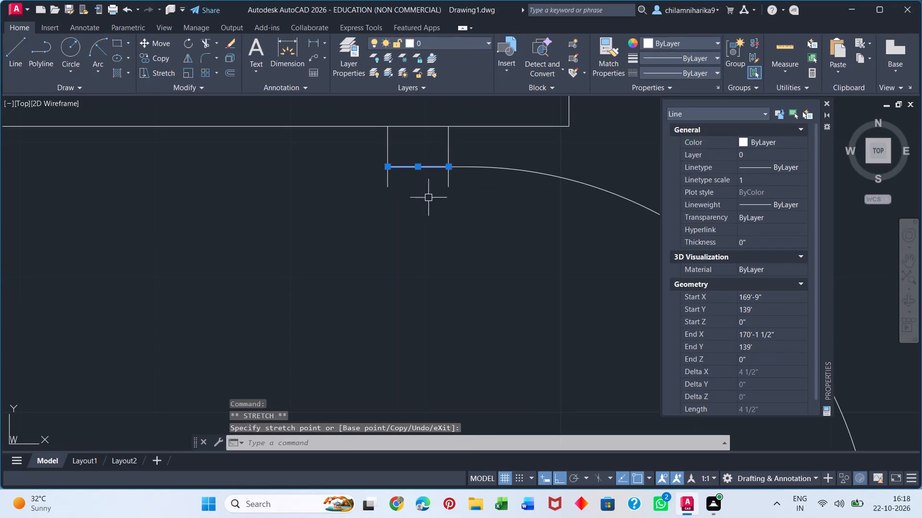
Trim the two vertical lines of the upper stub below its raised closing line.
key("Escape")
key("t")
key("r")
key("Return")
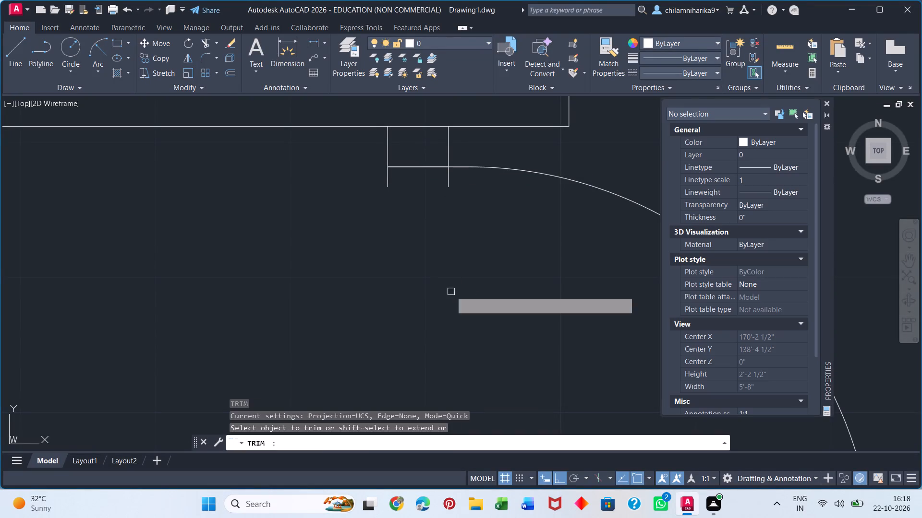
left_click(384, 179)
left_click(449, 183)
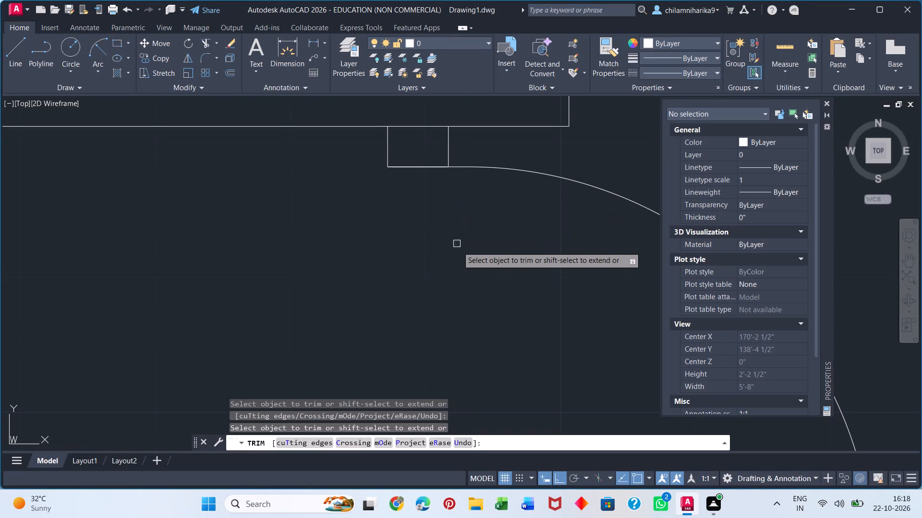
key("Escape")
Copy the right bedroom doorway's upper and lower wall stubs about 7'-3 1/2" across to the left bedroom's doorway, flush with its wall end.
scroll(460, 248, "down", 5)
middle_click_drag(433, 302, 372, 188)
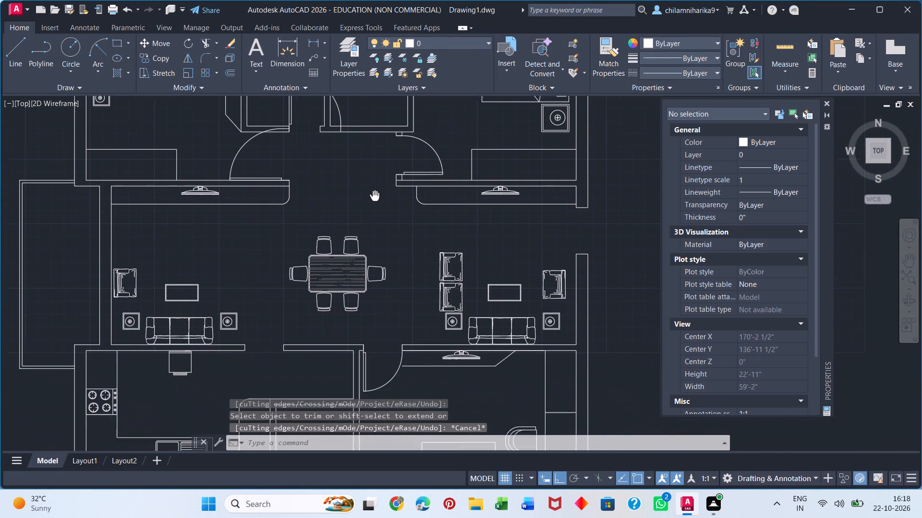
middle_click_drag(372, 188, 372, 188)
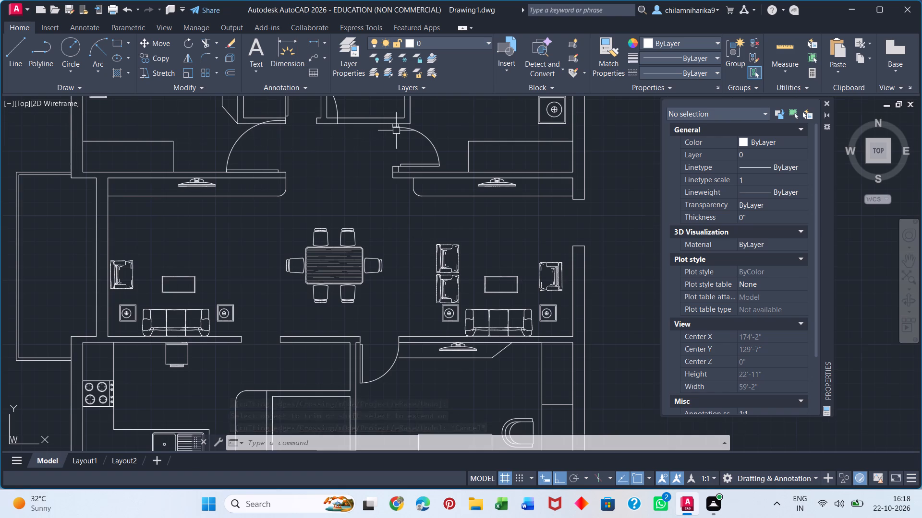
scroll(396, 130, "up", 7)
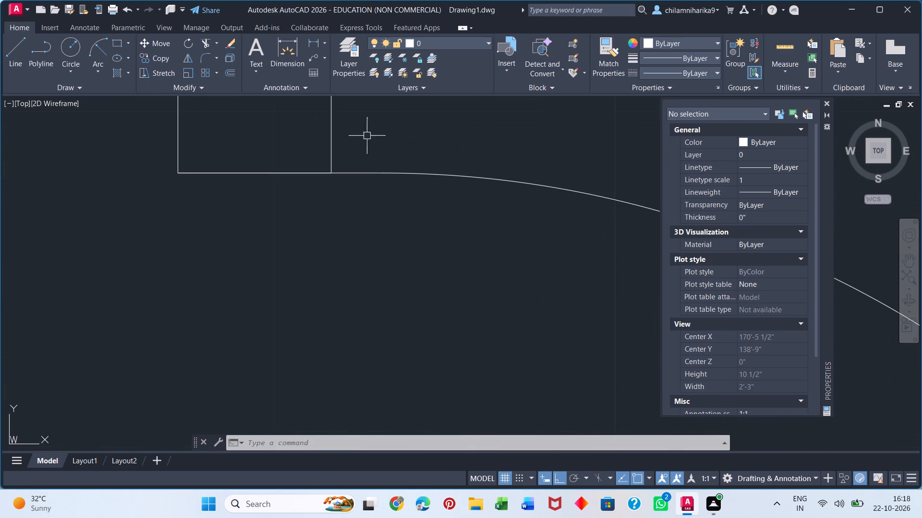
scroll(300, 169, "down", 2)
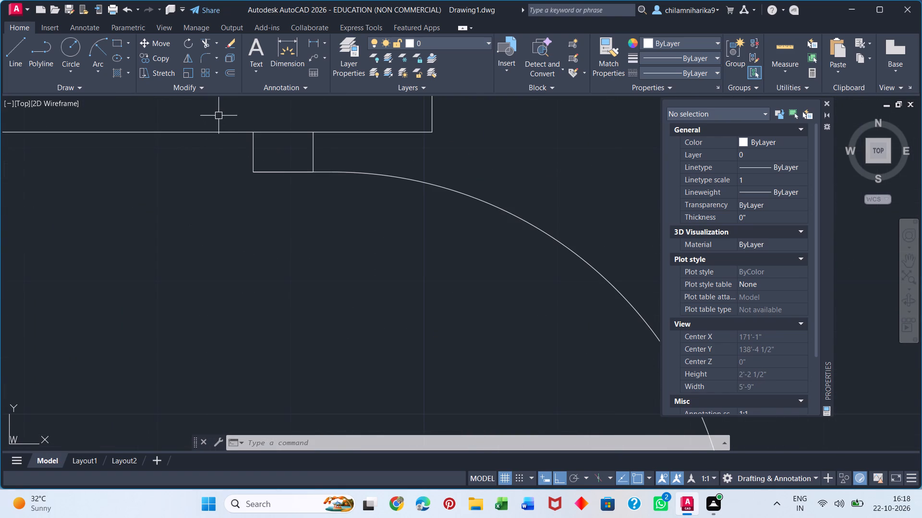
left_click_drag(228, 115, 228, 122, "shift")
left_click(337, 199, "shift")
scroll(320, 248, "down", 3)
middle_click_drag(324, 289, 329, 152)
left_click(294, 175, "shift")
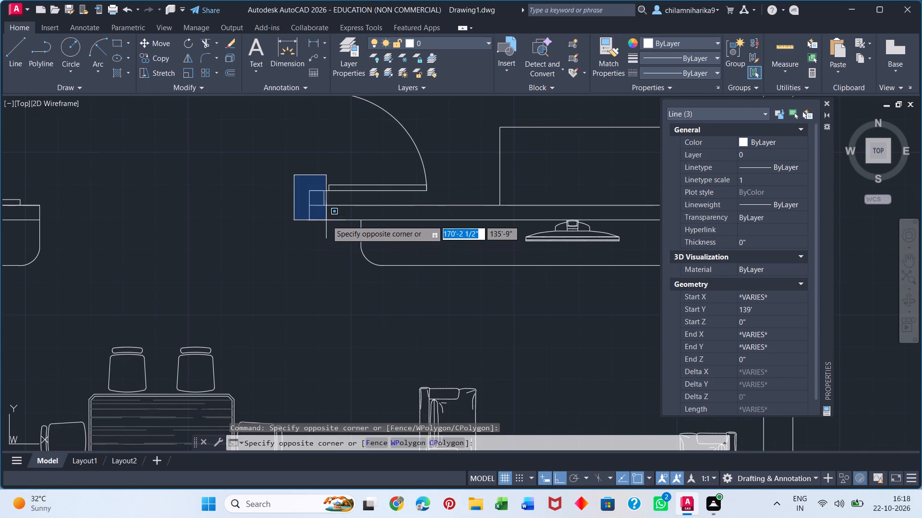
left_click(336, 212, "shift")
scroll(280, 189, "down", 3)
key("c")
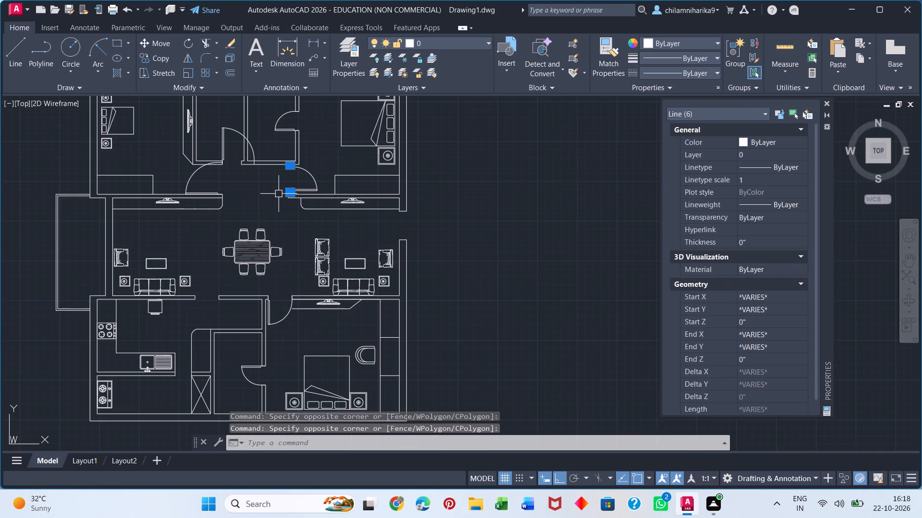
key("o")
key("Return")
scroll(266, 197, "up", 3)
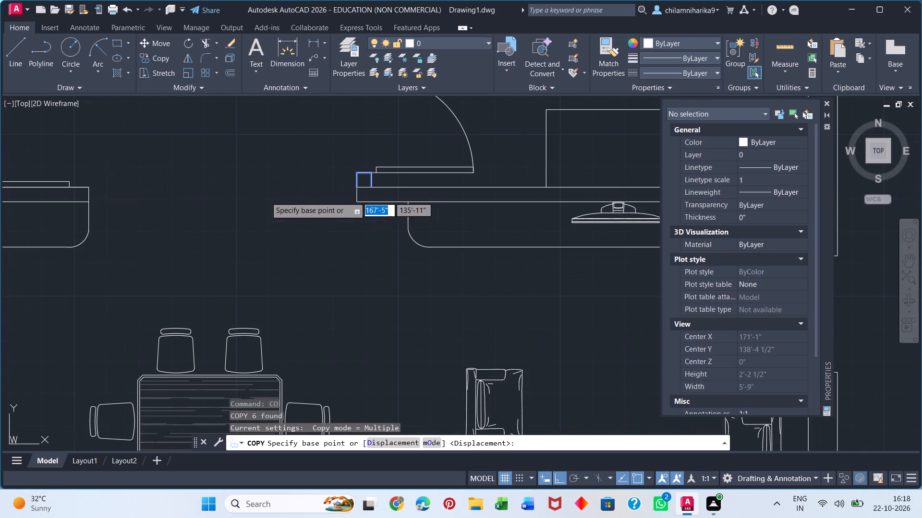
left_click_drag(358, 186, 350, 185)
middle_click_drag(172, 203, 446, 226)
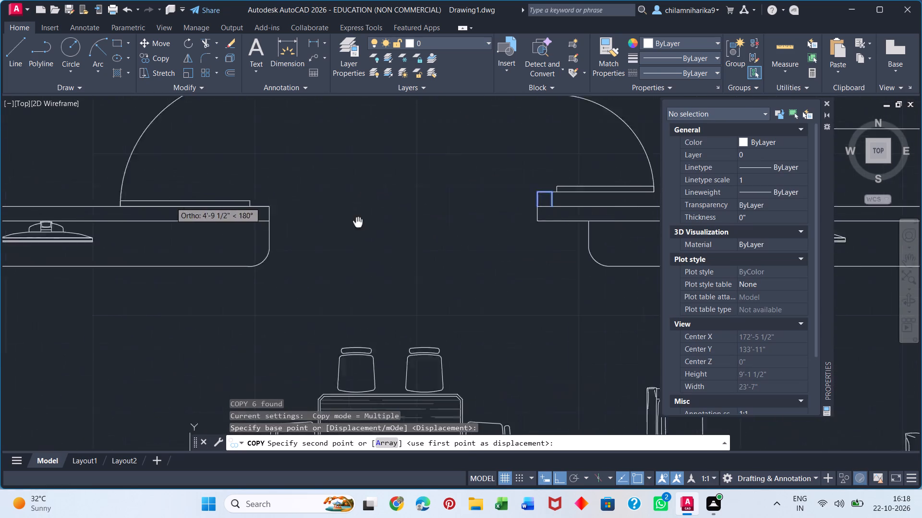
middle_click_drag(446, 226, 678, 233)
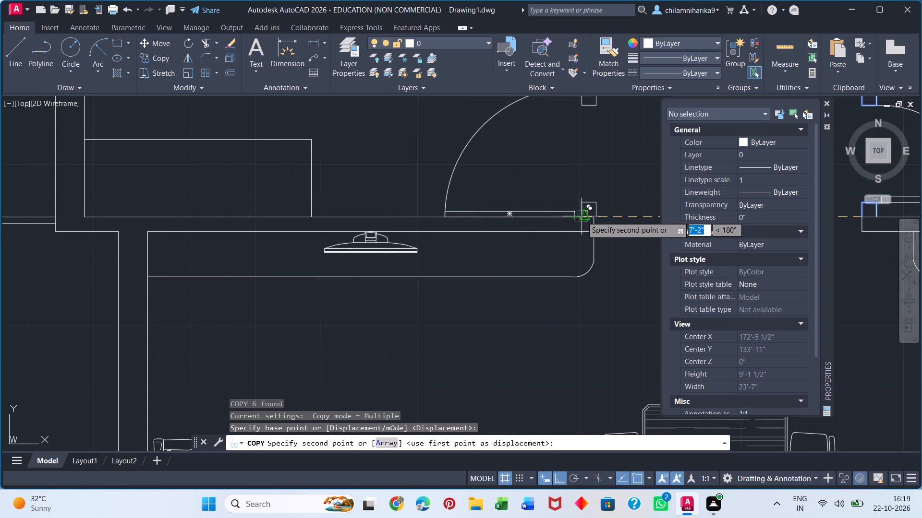
scroll(587, 216, "up", 3)
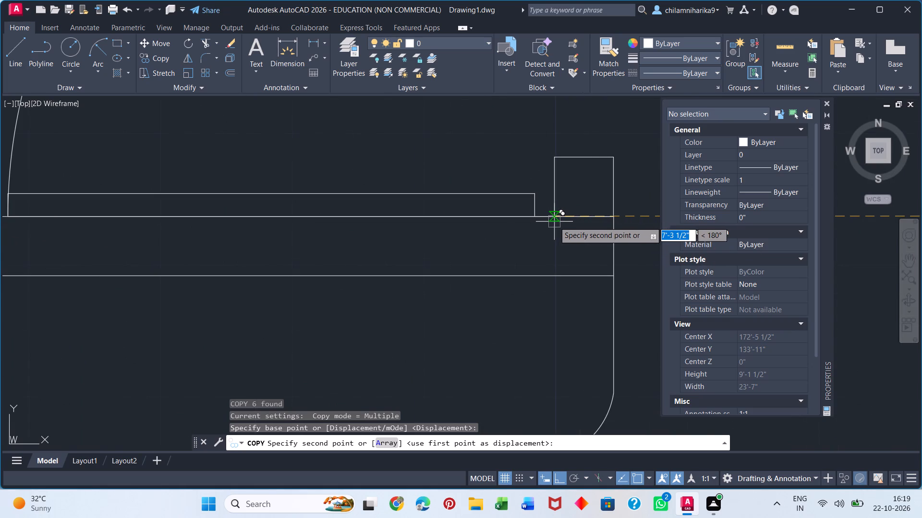
left_click(554, 222)
scroll(508, 275, "down", 3)
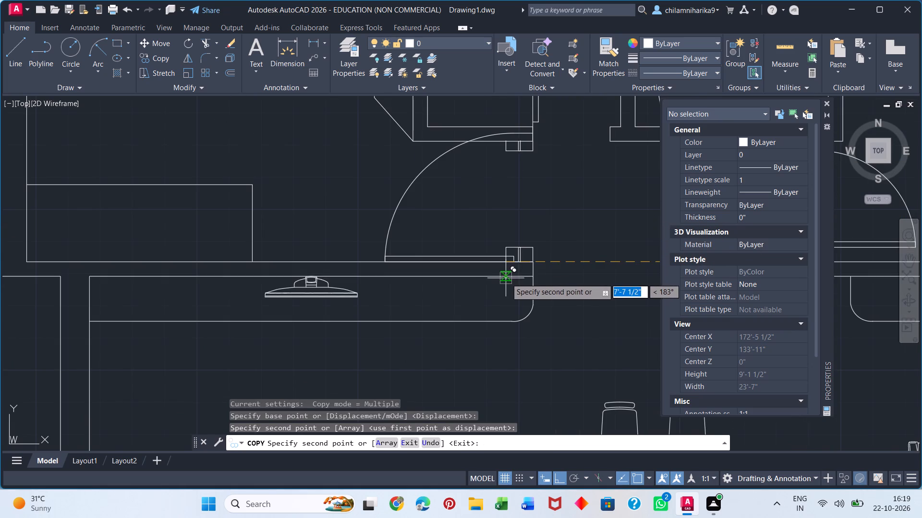
key("space")
Move the left bedroom's door up 4 1/2" from the wall corner to the top of the new lower stub.
left_click(487, 136)
scroll(511, 260, "up", 3)
key("m")
key("Return")
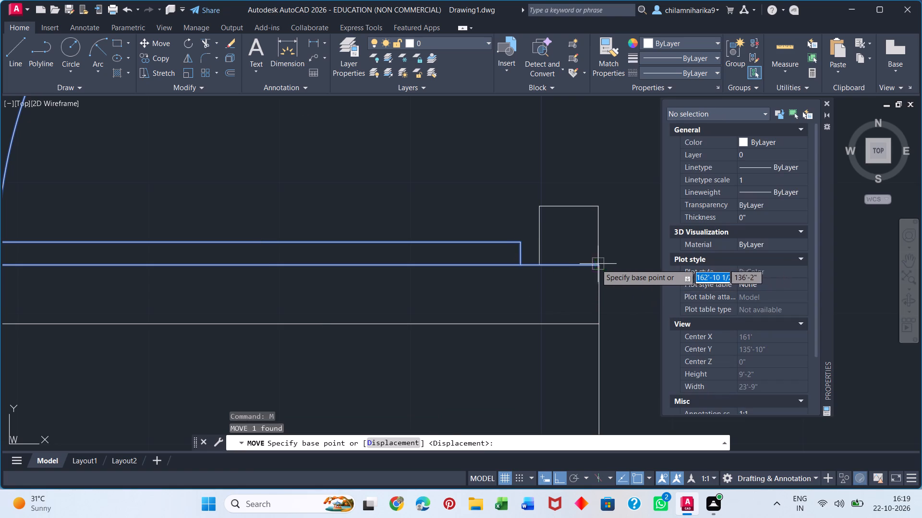
left_click(595, 266)
left_click_drag(596, 207, 596, 214)
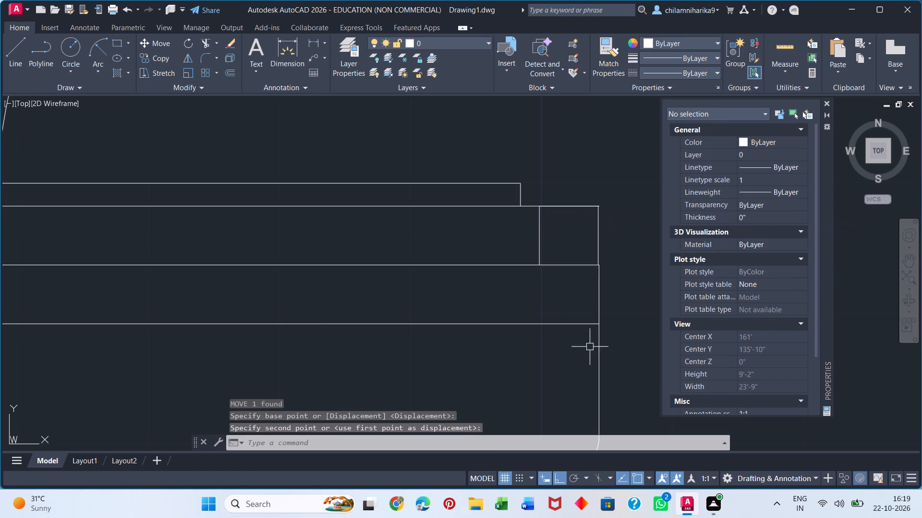
Move the three lines of the left doorway's lower stub sideways until its outer edge is flush with the wall end.
middle_click_drag(572, 324, 505, 380)
scroll(554, 297, "up", 3)
middle_click_drag(498, 333, 486, 253)
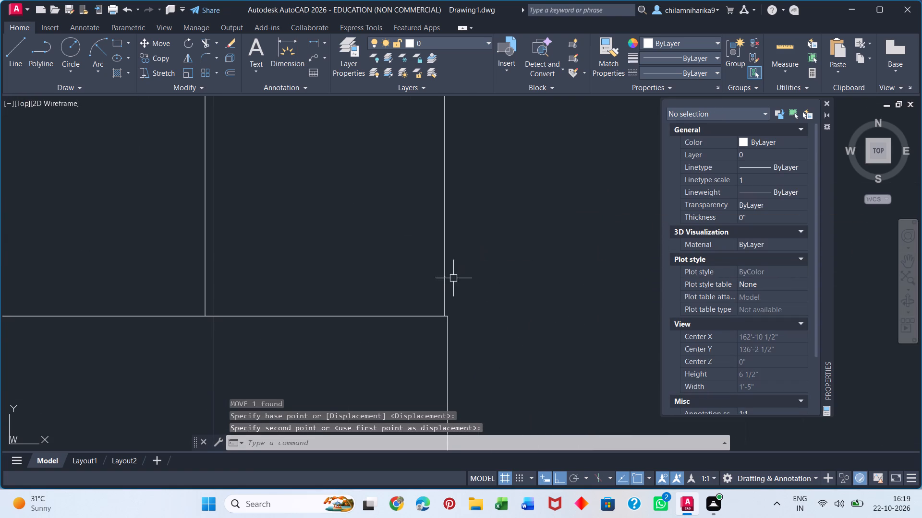
left_click(443, 283)
scroll(454, 300, "down", 2)
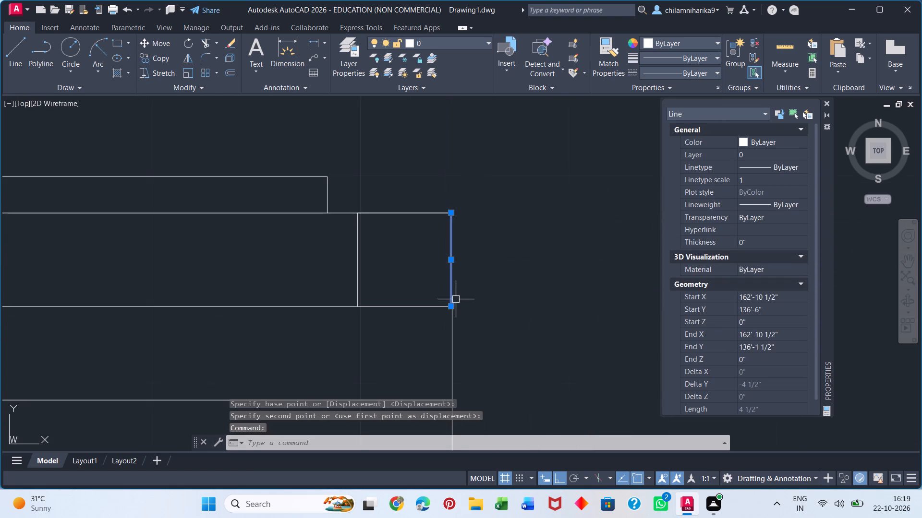
key("Escape")
left_click(354, 197)
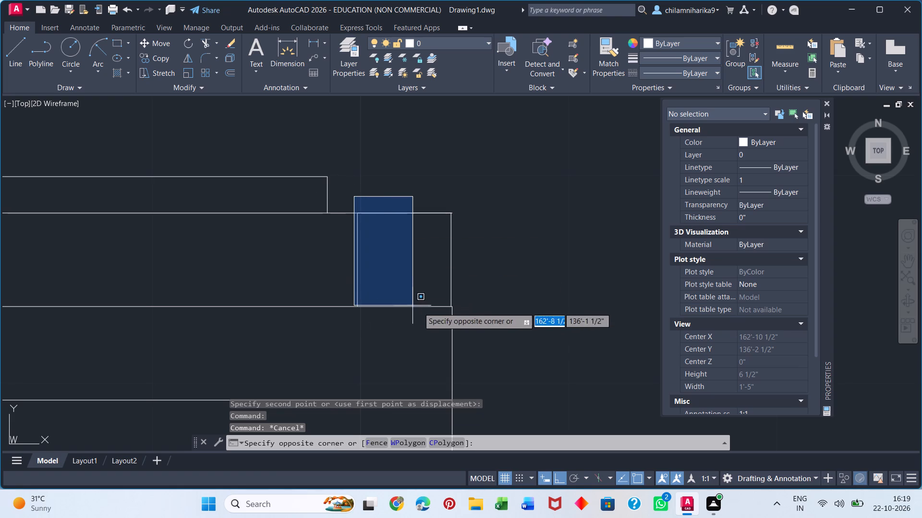
left_click(469, 317)
key("m")
key("Return")
scroll(441, 289, "up", 3)
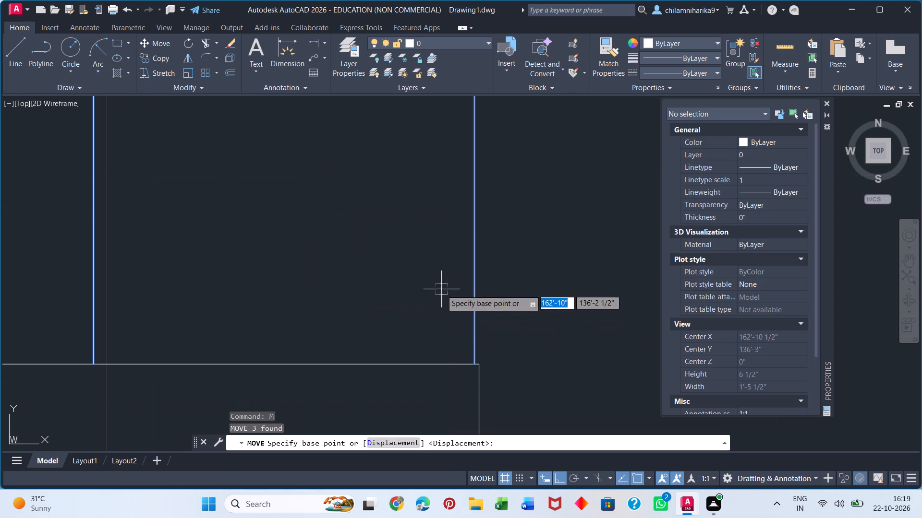
left_click(472, 364)
left_click(478, 365)
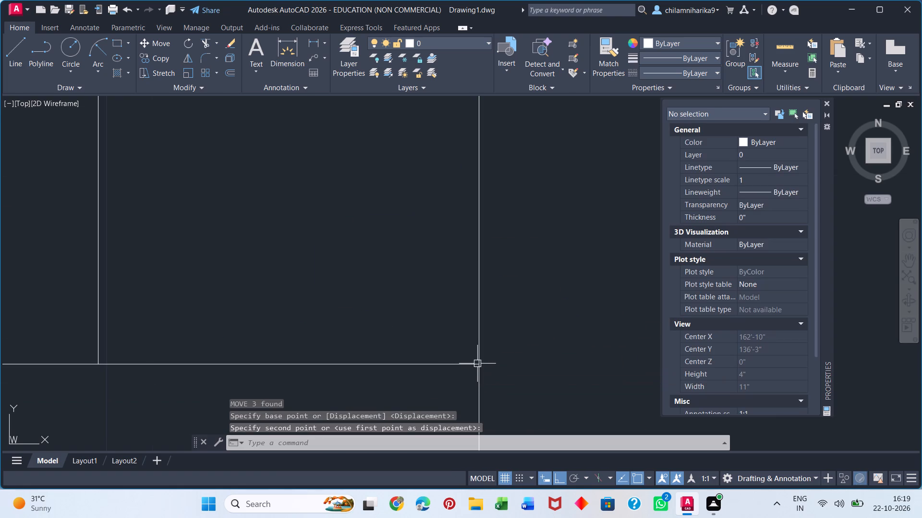
key("space")
scroll(494, 304, "down", 3)
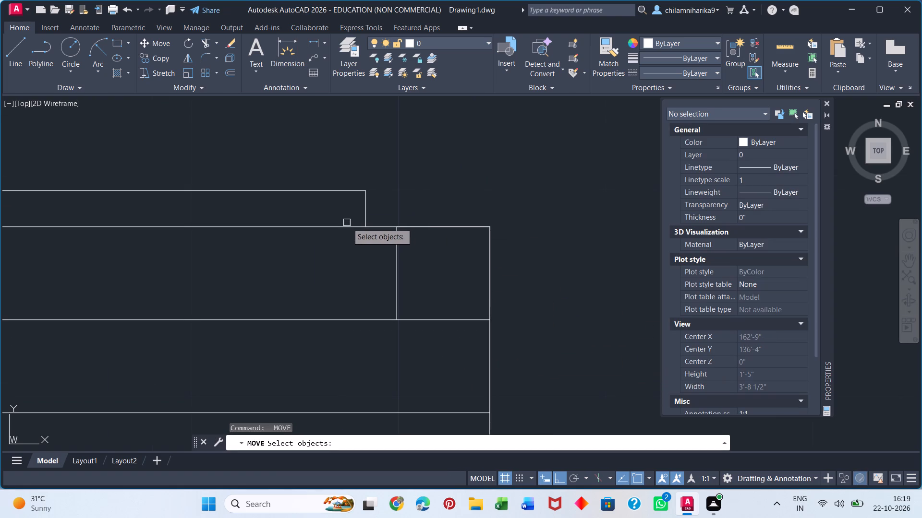
key("Escape")
Move the left bedroom's door so its end snaps to the lower stub's outer top corner.
left_click(358, 229)
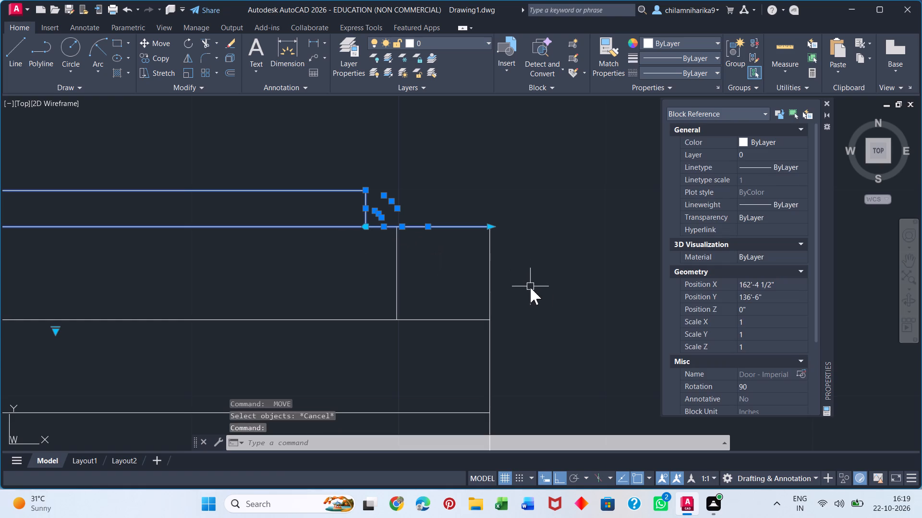
key("m")
key("Return")
scroll(493, 233, "up", 3)
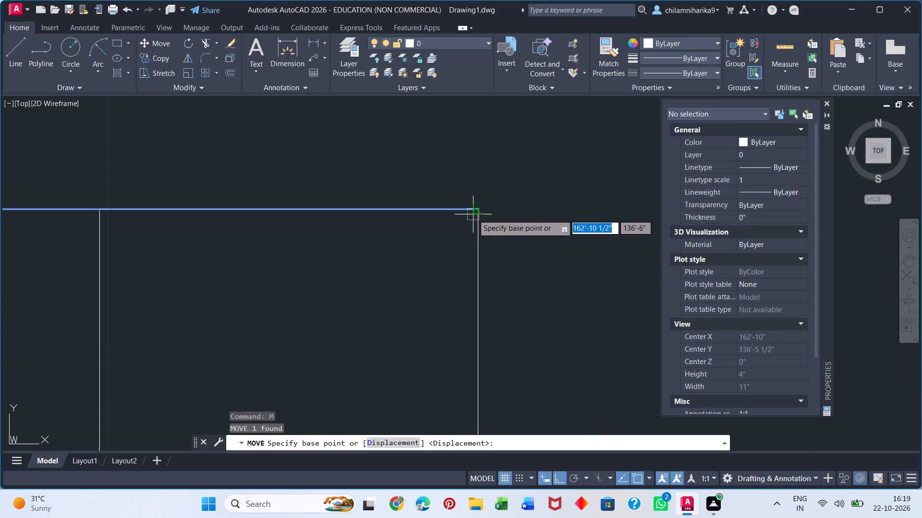
scroll(473, 214, "up", 3)
left_click(496, 193)
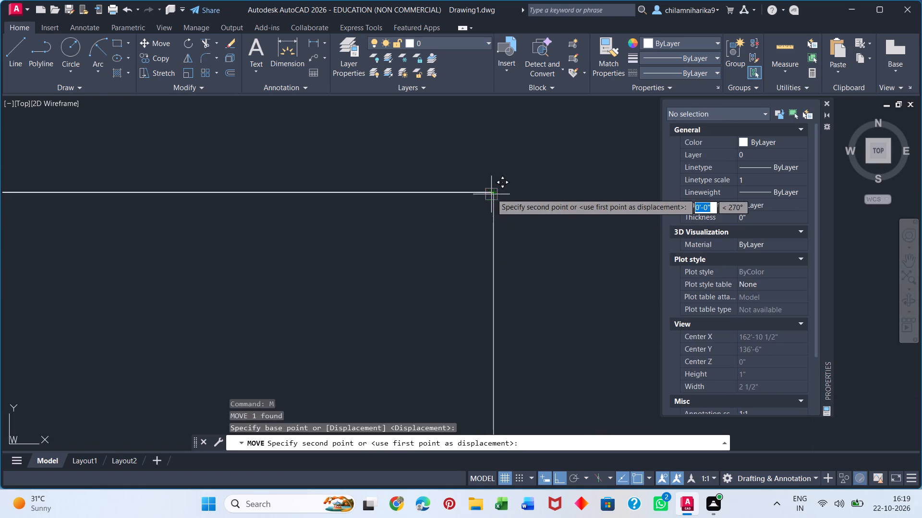
left_click(491, 191)
Move the three lines of the left doorway's upper stub sideways until its outer edge aligns with the wall corner above.
scroll(546, 277, "down", 4)
scroll(506, 191, "down", 4)
middle_click_drag(504, 182, 486, 417)
scroll(503, 250, "down", 1)
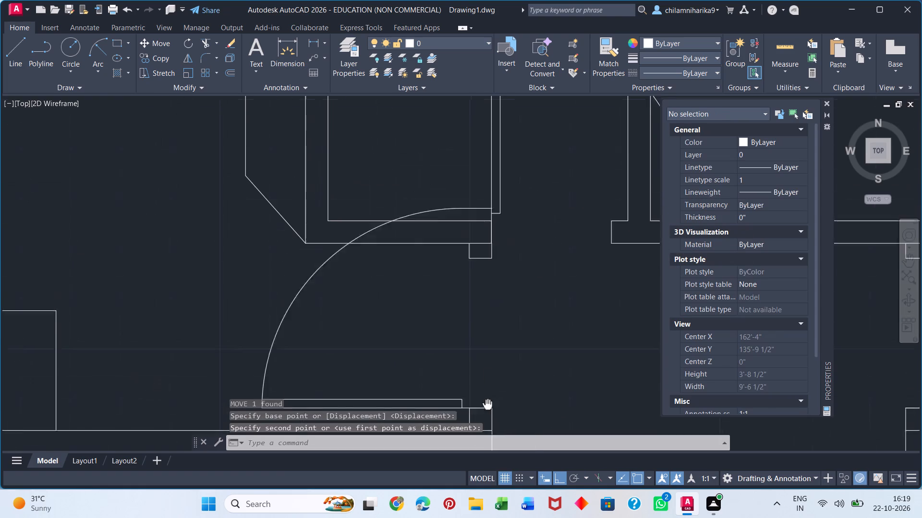
middle_click_drag(486, 417, 485, 428)
key("Escape")
scroll(475, 266, "up", 2)
scroll(507, 306, "up", 3)
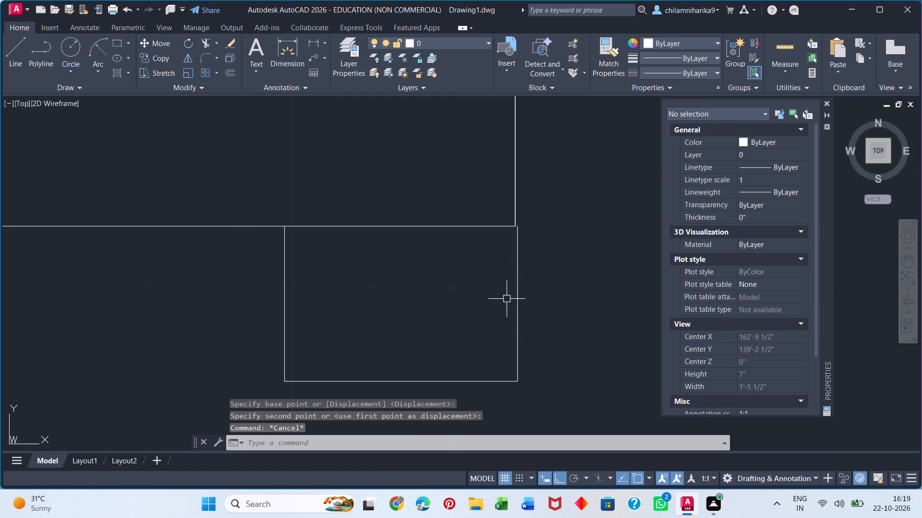
left_click(548, 270)
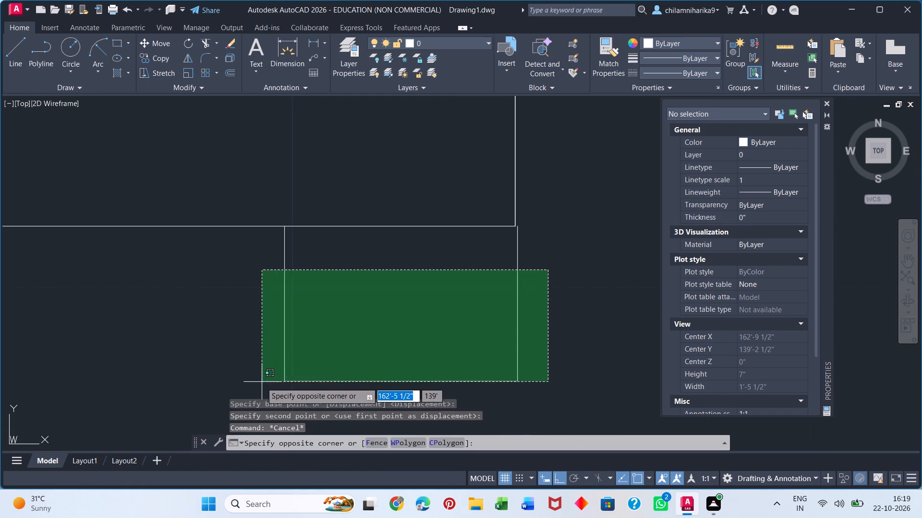
left_click(261, 382)
key("m")
key("Return")
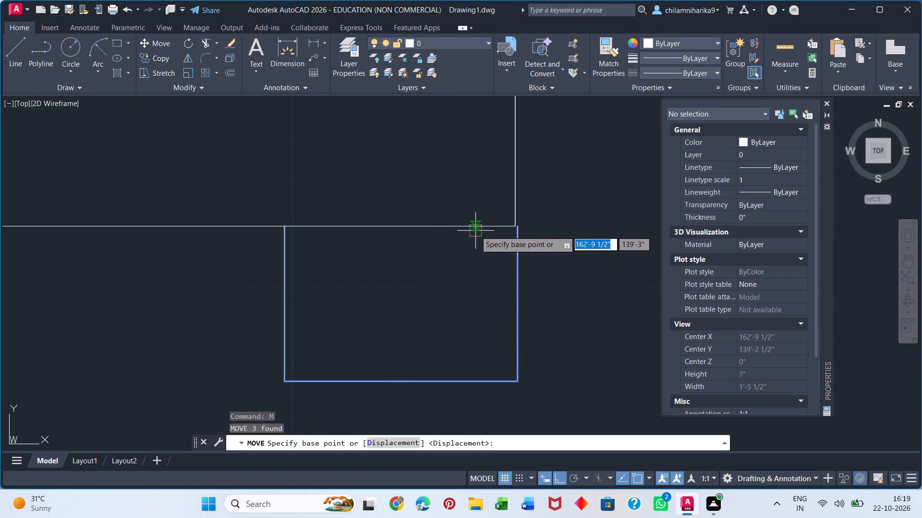
scroll(495, 226, "up", 3)
left_click(585, 226)
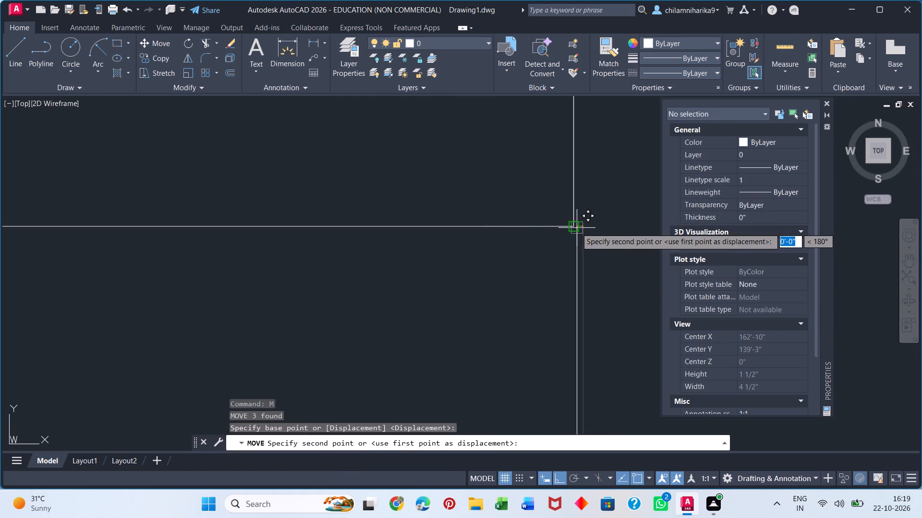
left_click(573, 228)
key("space")
scroll(440, 201, "down", 3)
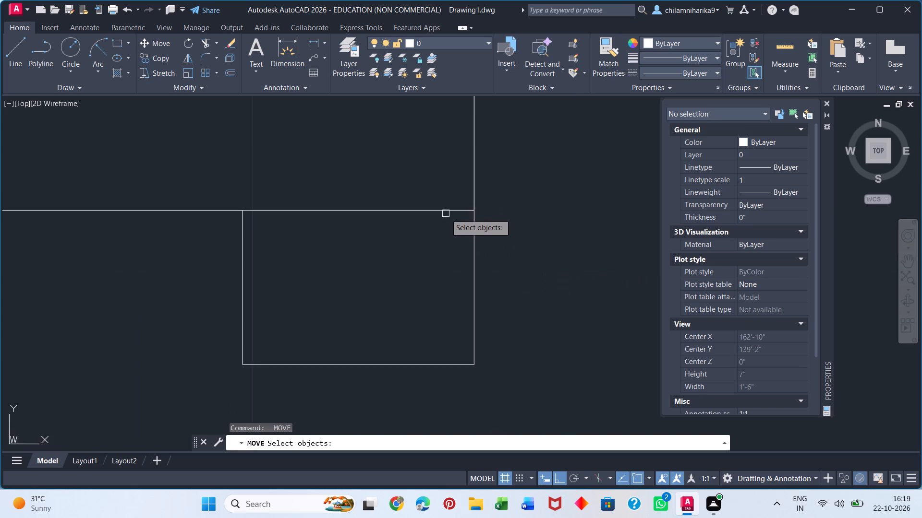
scroll(446, 214, "down", 4)
scroll(463, 293, "down", 3)
key("Escape")
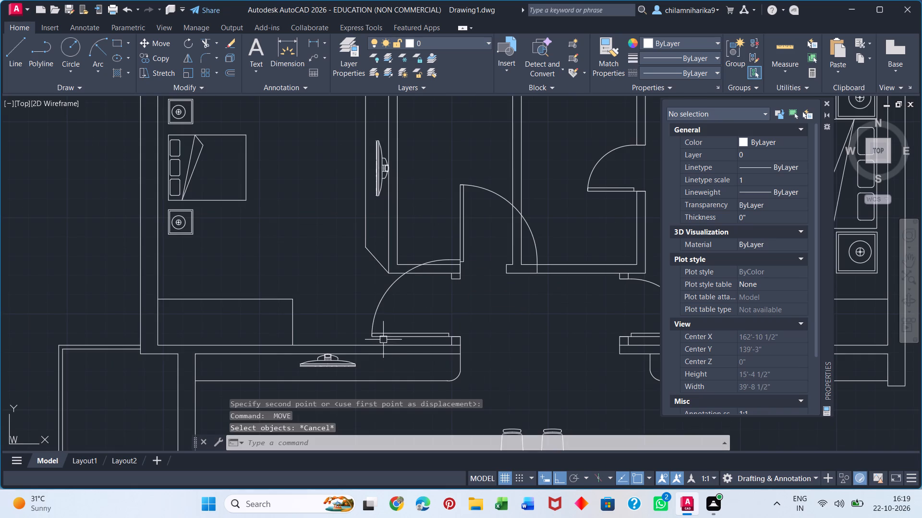
Set the left bedroom door's size to 2'-6".
left_click(386, 334)
scroll(742, 365, "down", 5)
left_click(749, 350)
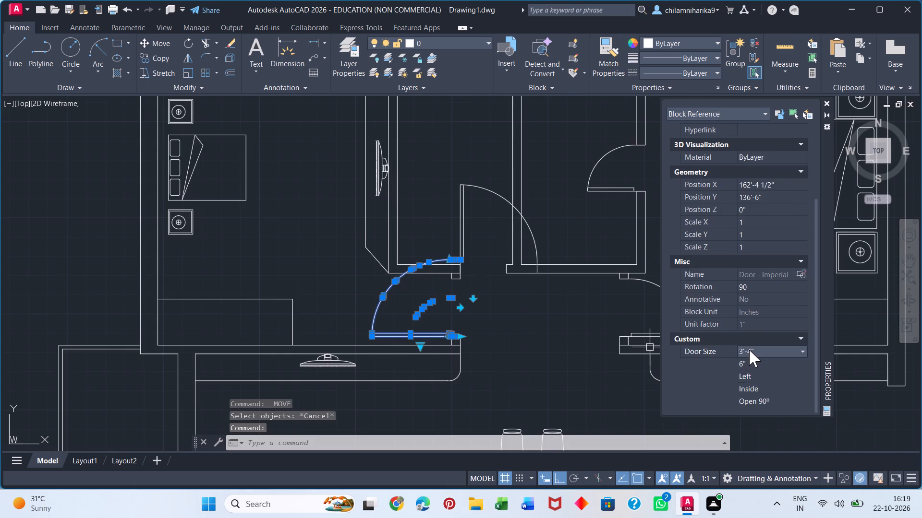
left_click(760, 350)
left_click(759, 386)
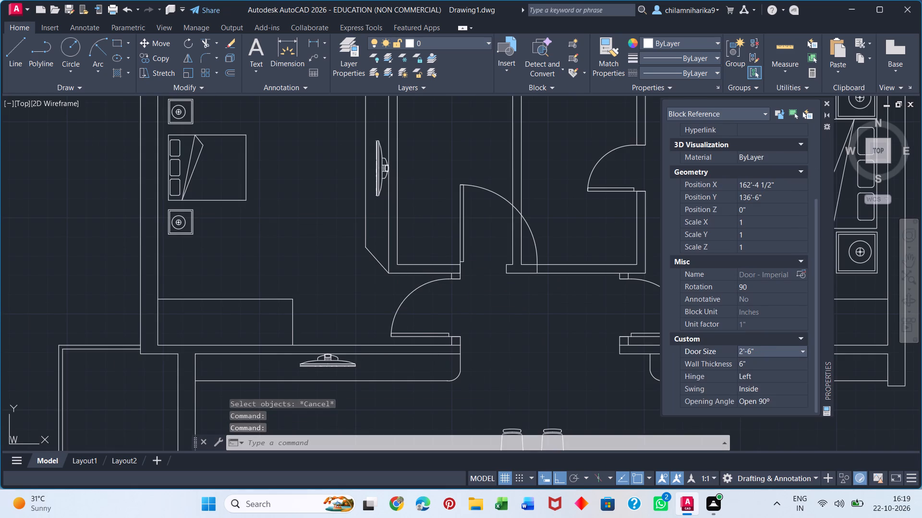
key("Escape")
Set the size of the left bathroom's door, between the two bedroom doorways, to 2'.
scroll(513, 298, "down", 4)
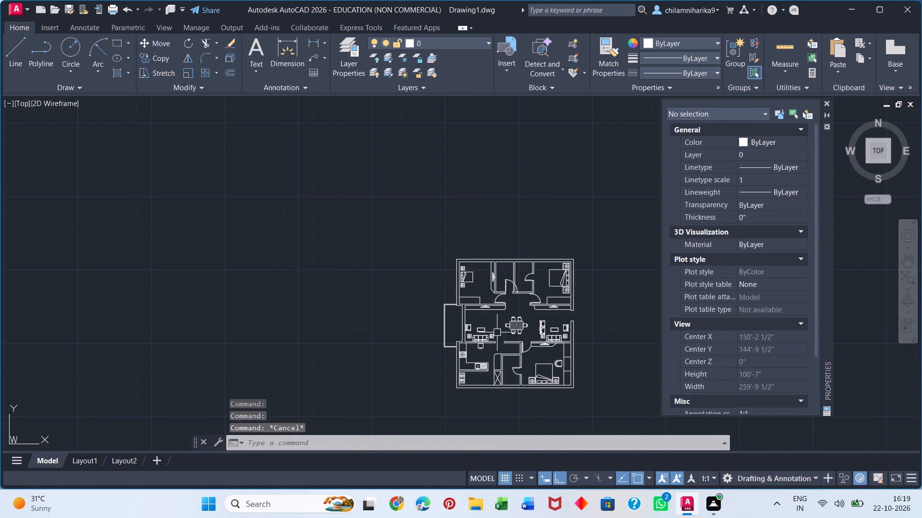
scroll(536, 372, "up", 3)
scroll(514, 325, "down", 1)
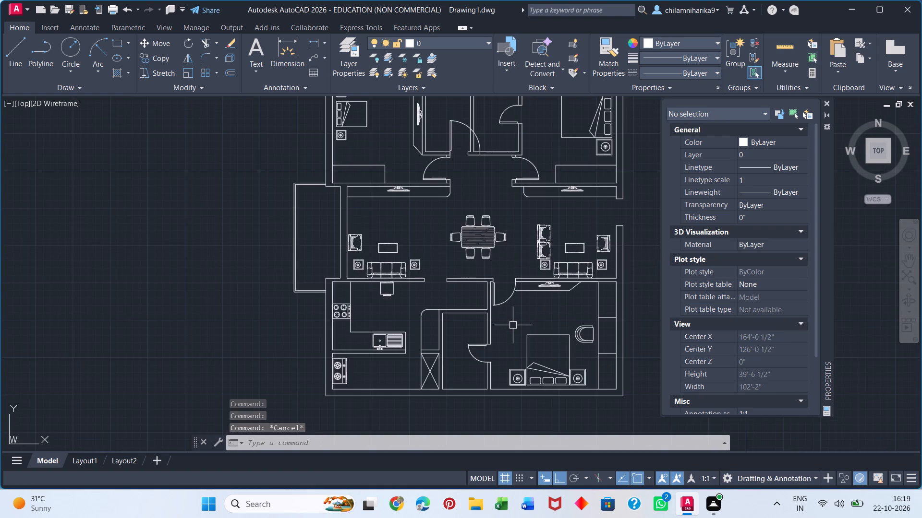
middle_click_drag(510, 326, 400, 401)
scroll(356, 225, "up", 3)
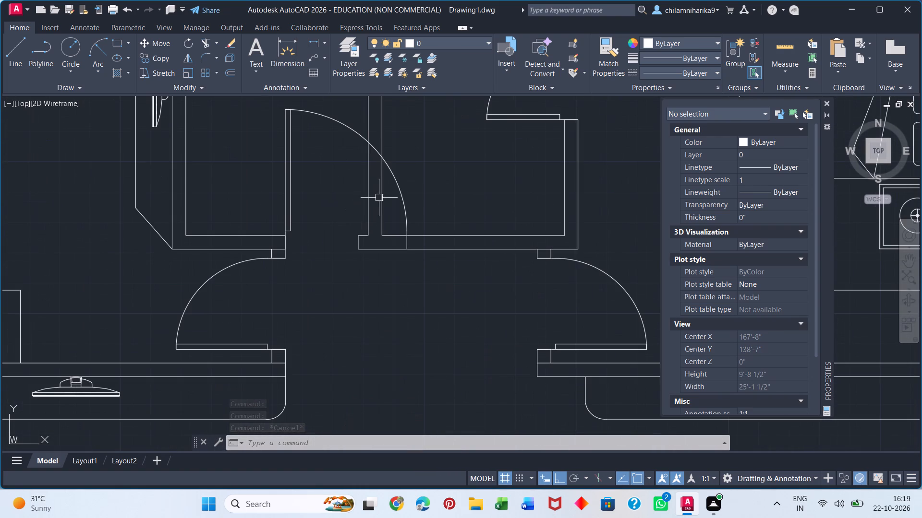
left_click(403, 198)
scroll(716, 344, "down", 5)
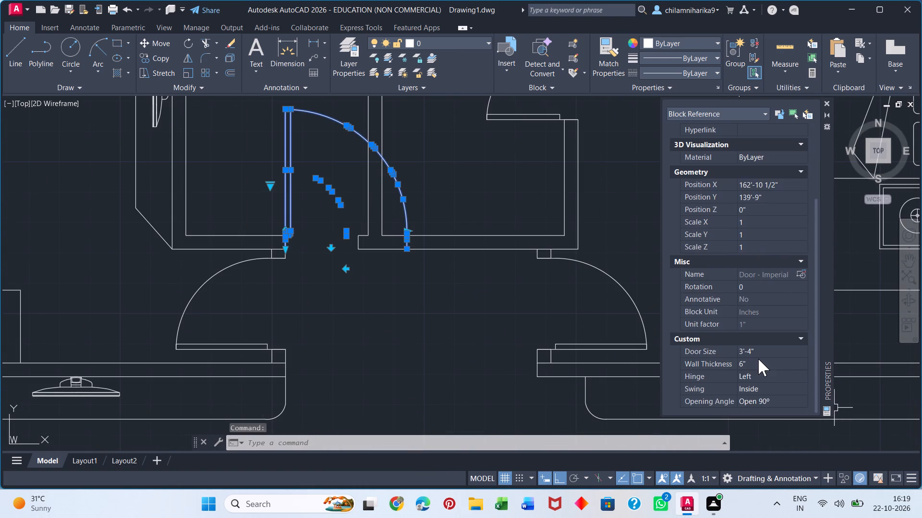
left_click(758, 351)
left_click(761, 348)
left_click(760, 363)
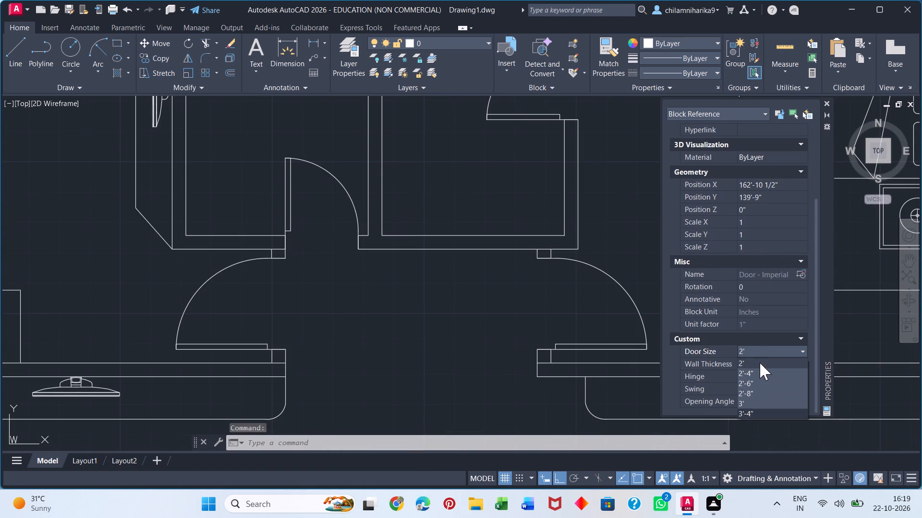
key("Escape")
Mirror the left bathroom's door about a vertical line near its hinge side and erase the source door.
scroll(396, 335, "down", 3)
middle_click_drag(403, 344, 393, 219)
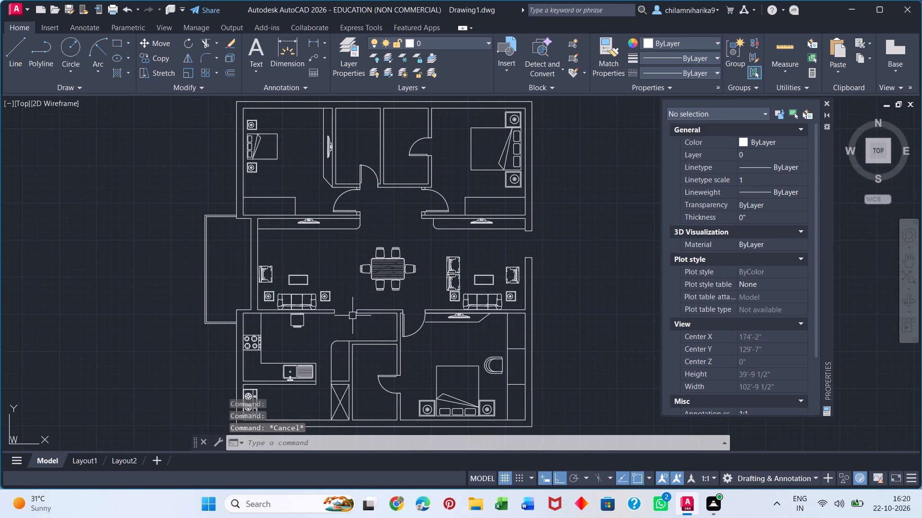
scroll(428, 338, "up", 2)
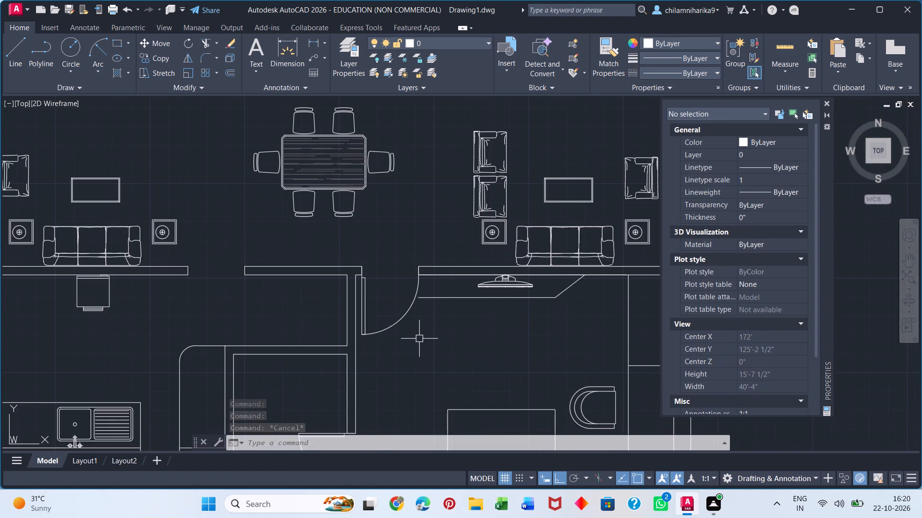
scroll(375, 368, "down", 1)
middle_click_drag(383, 383, 367, 243)
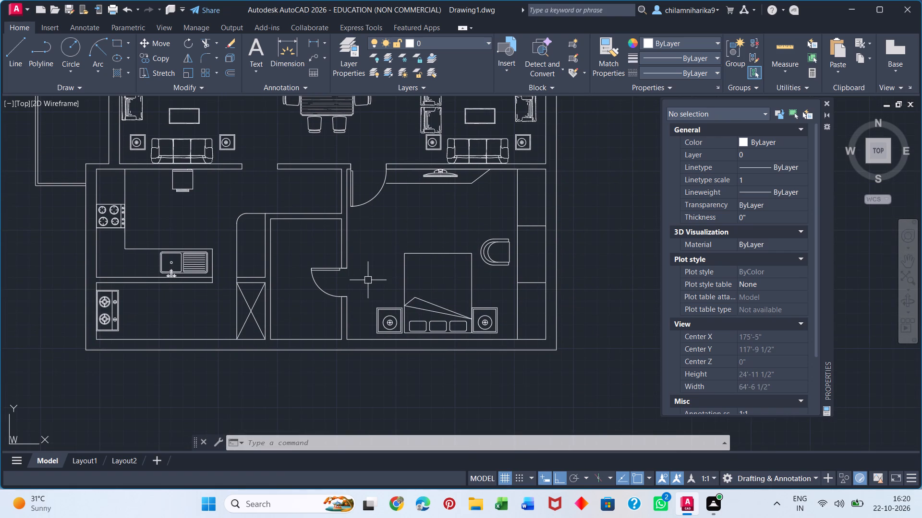
middle_click_drag(367, 287, 360, 505)
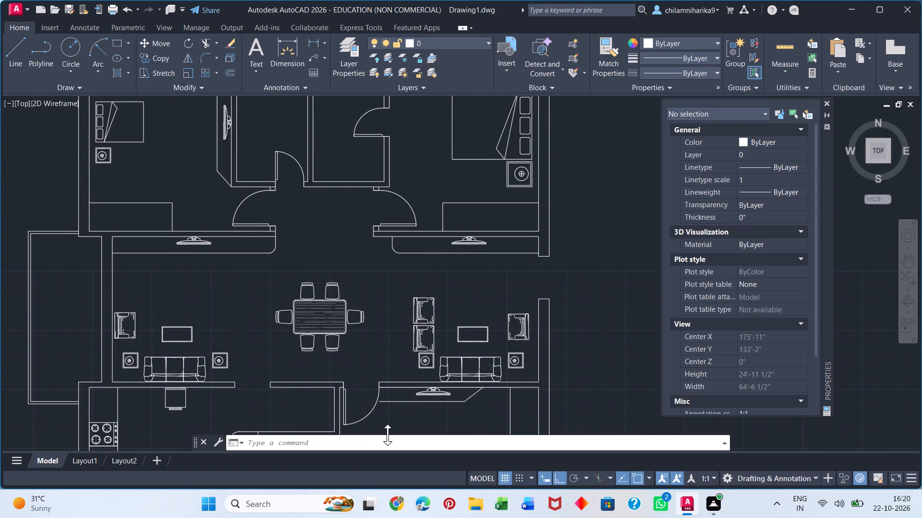
left_click(287, 154)
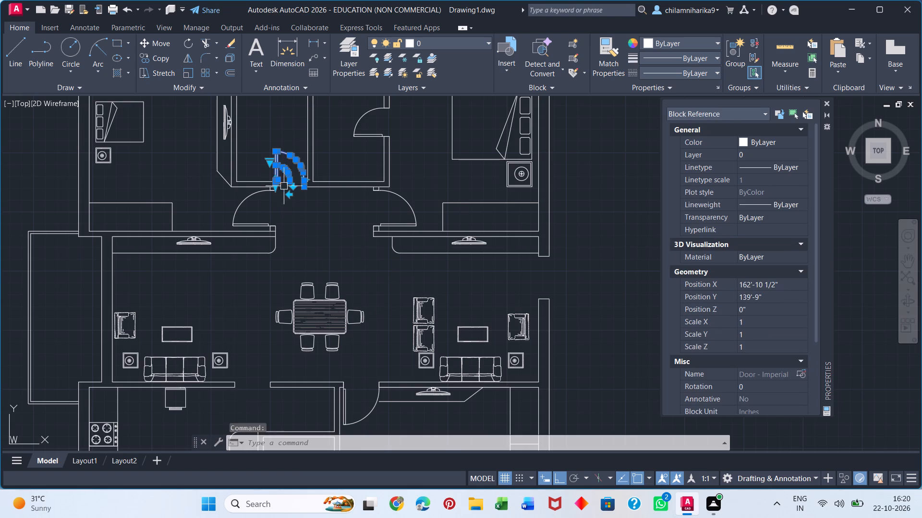
type("MI")
key("Return")
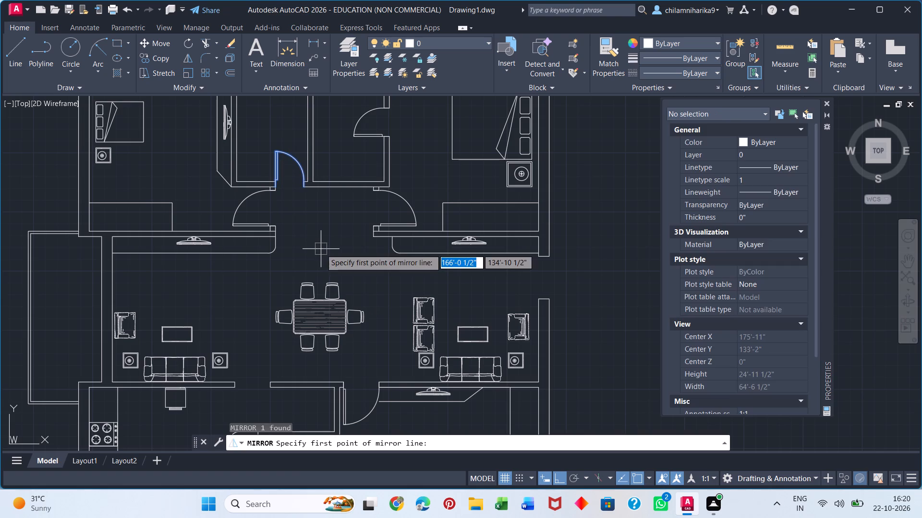
left_click(278, 186)
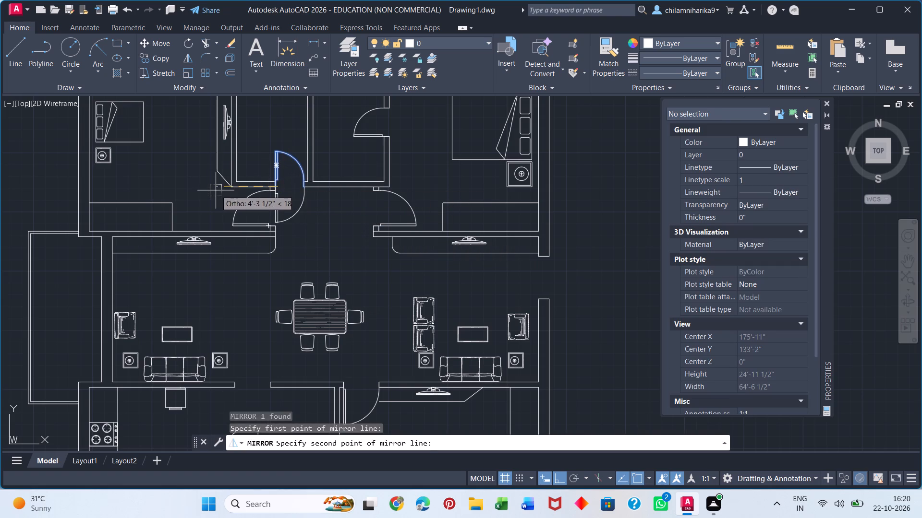
left_click(271, 123)
left_click_drag(286, 152, 272, 123)
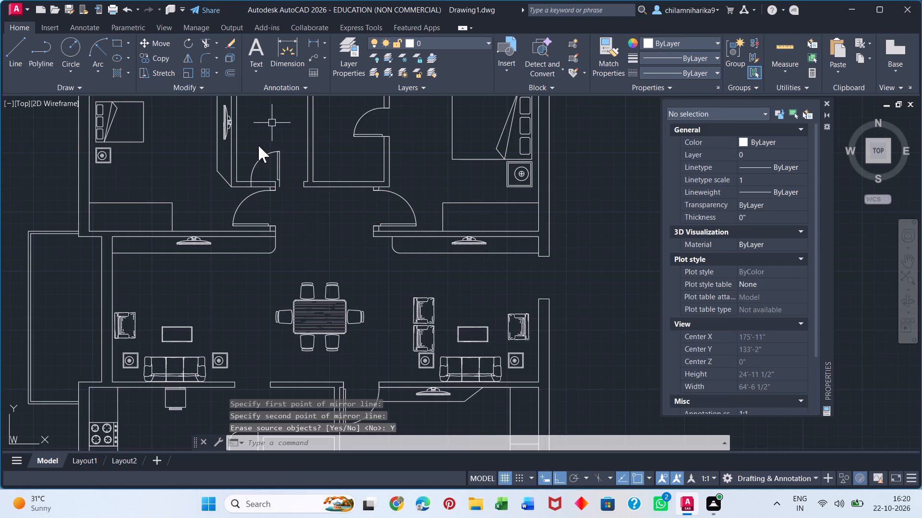
Move the mirrored left bathroom door by its hinge corner to the outer corner of the opposite jamb of its opening.
scroll(281, 183, "up", 3)
left_click(273, 193)
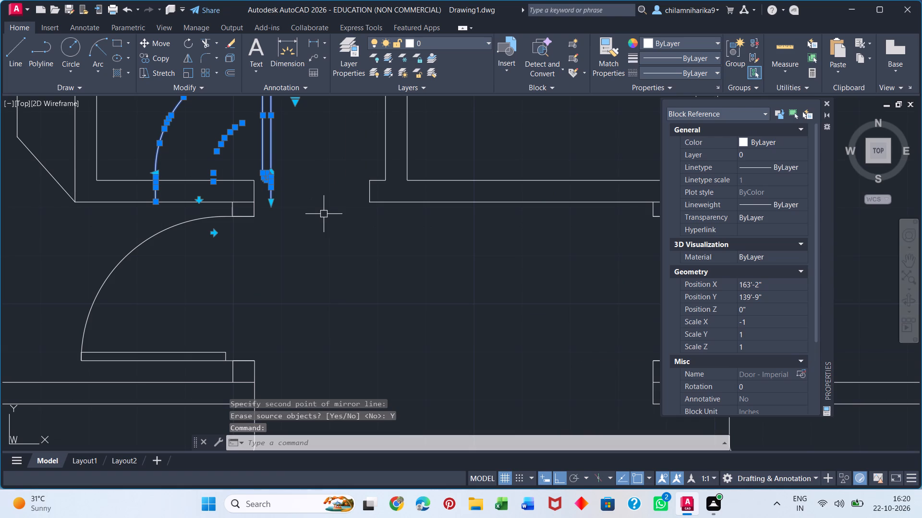
key("m")
key("Return")
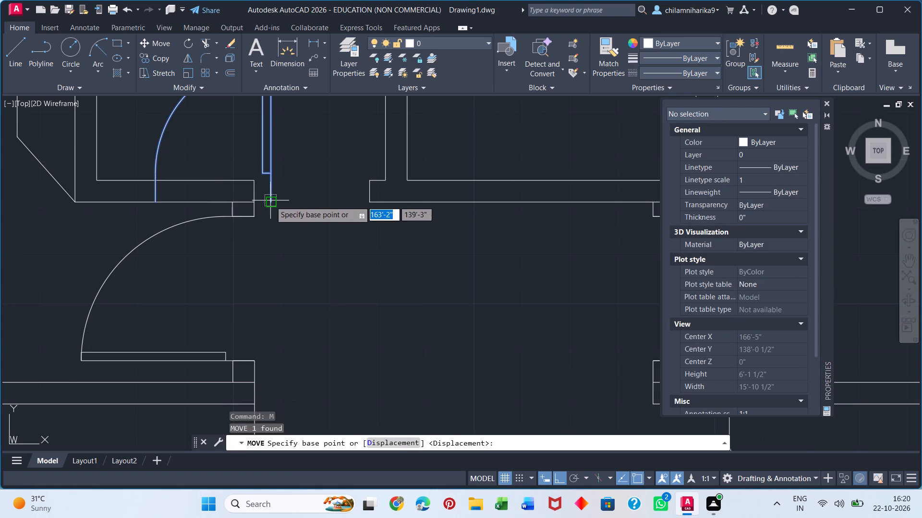
left_click(270, 201)
left_click(369, 202)
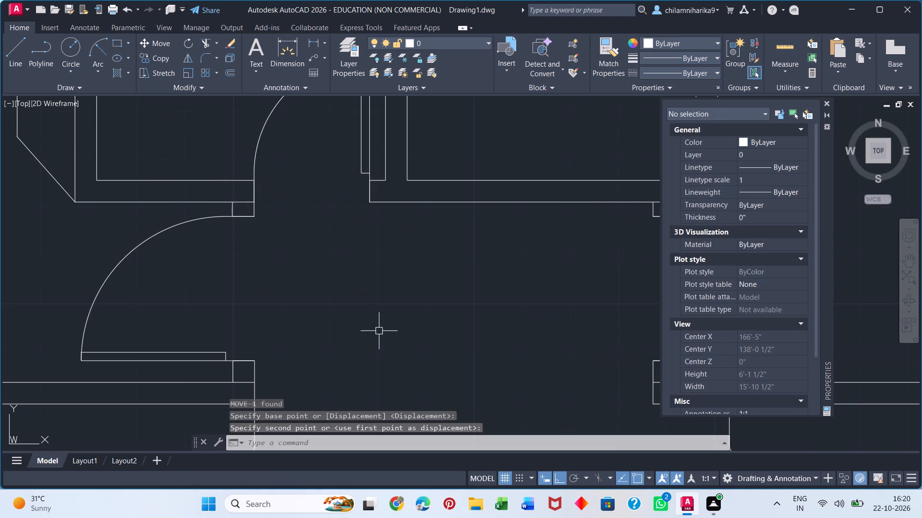
key("space")
key("Escape")
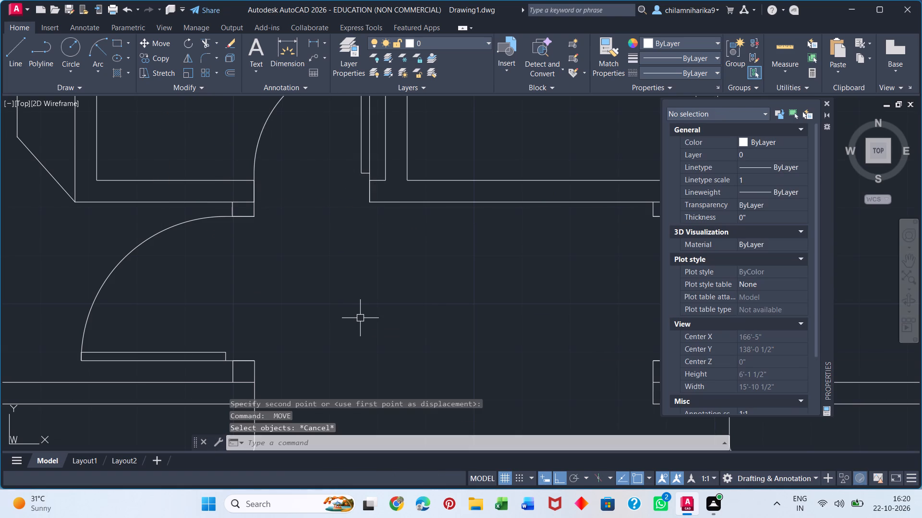
Copy the lower bathroom's door by its hinge corner to the upper jamb of the entrance opening in the right exterior wall.
scroll(451, 342, "down", 3)
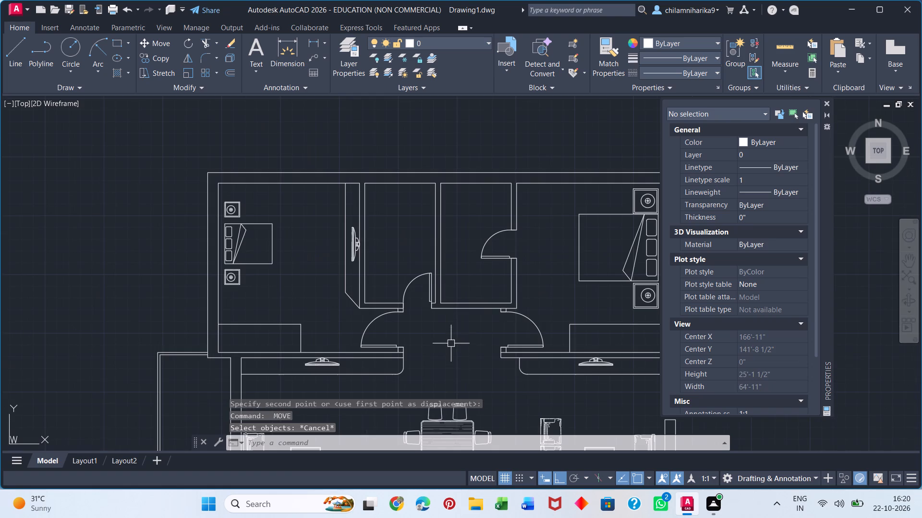
middle_click_drag(484, 338, 330, 353)
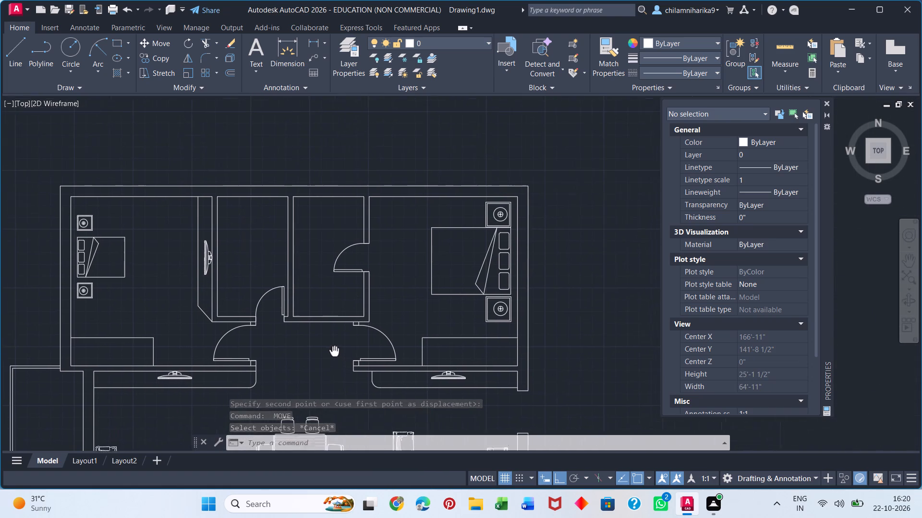
middle_click_drag(330, 353, 329, 353)
scroll(307, 317, "down", 2)
middle_click_drag(306, 361, 267, 308)
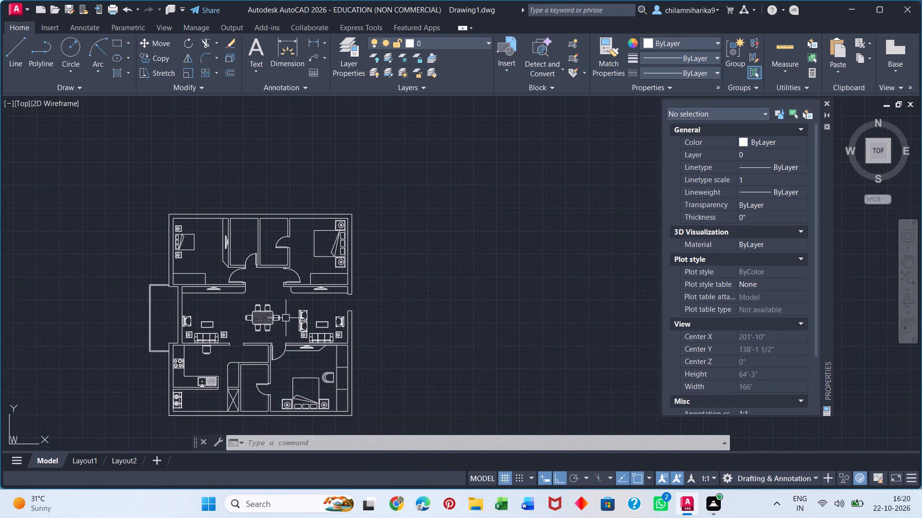
scroll(340, 290, "up", 1)
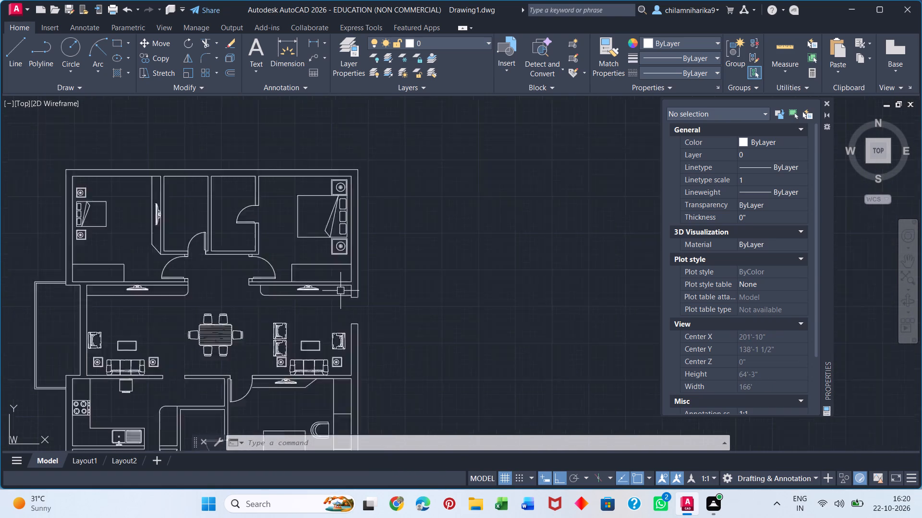
scroll(340, 291, "up", 1)
scroll(221, 297, "down", 2)
left_click(188, 389)
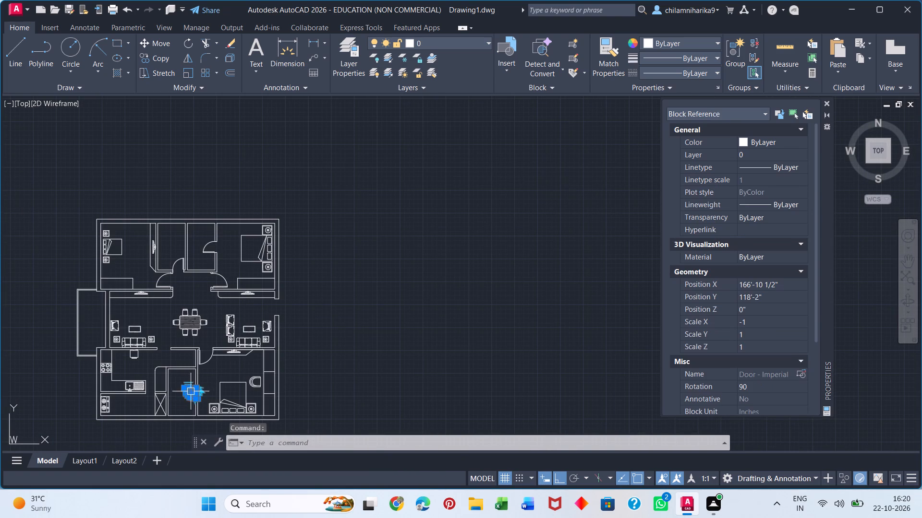
type("CO")
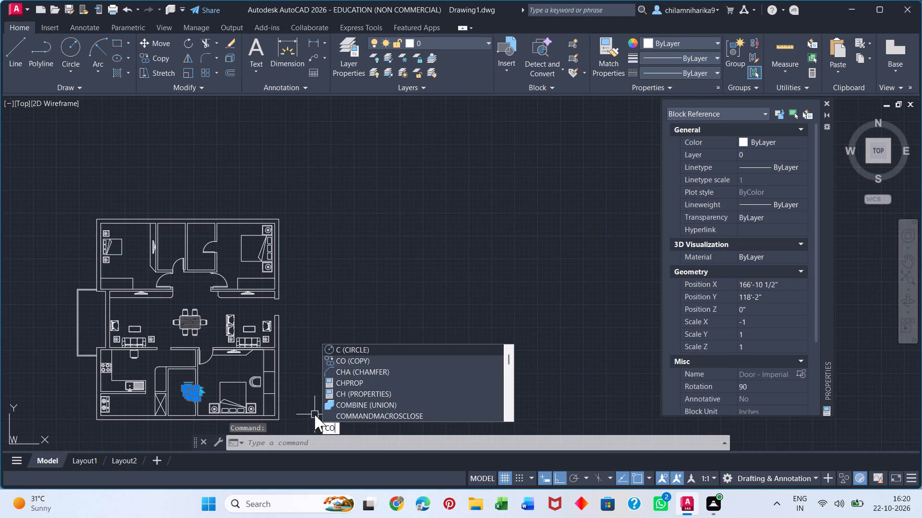
key("Return")
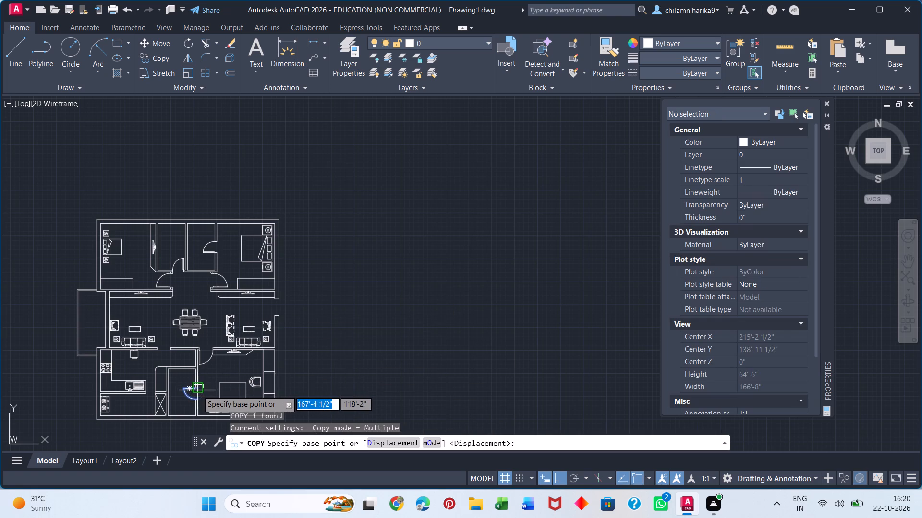
scroll(197, 390, "up", 4)
left_click(199, 377)
middle_click_drag(684, 260, 347, 391)
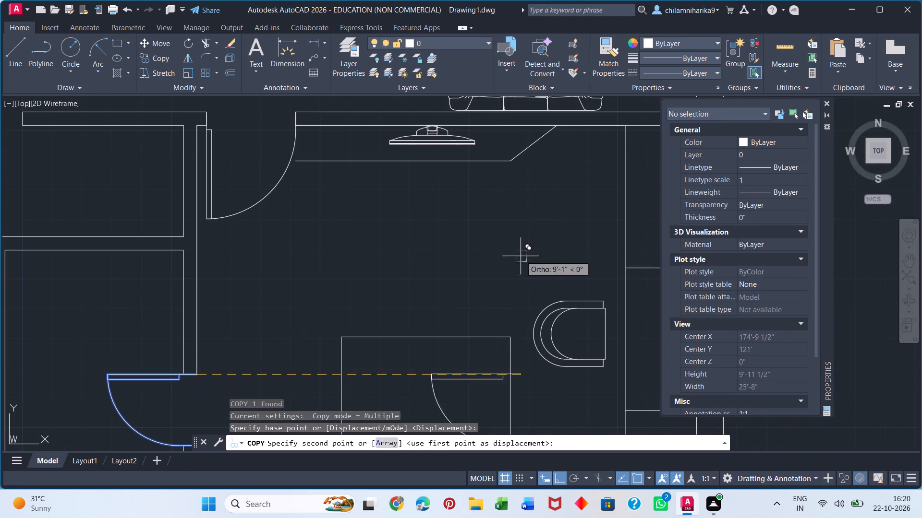
middle_click_drag(516, 261, 280, 517)
scroll(378, 222, "down", 3)
scroll(397, 175, "up", 3)
scroll(423, 212, "up", 3)
left_click(439, 155)
scroll(458, 215, "down", 5)
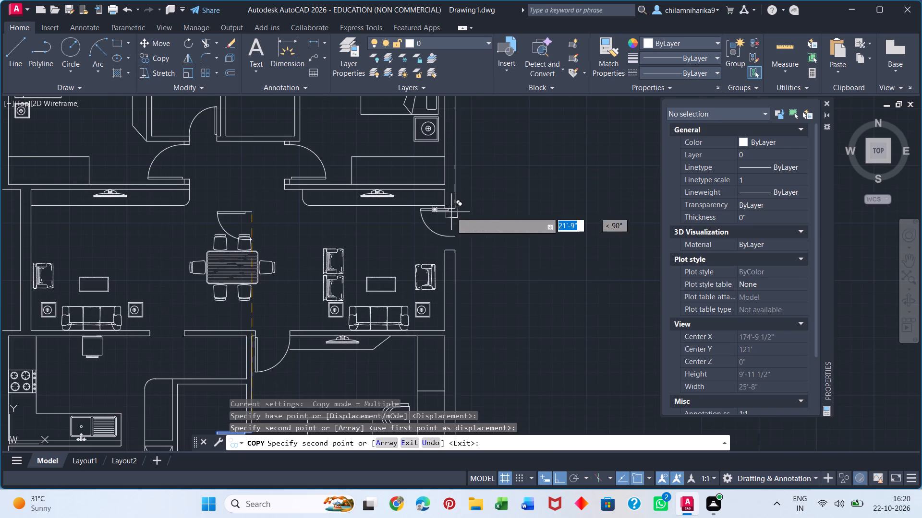
key("Escape")
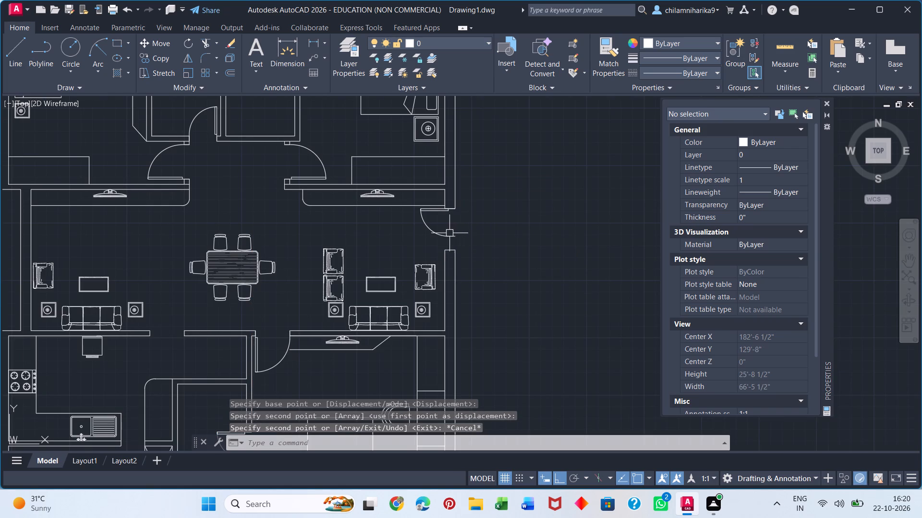
Set the door size of the entrance door in the right exterior wall to 3'.
left_click(441, 235)
scroll(760, 291, "down", 4)
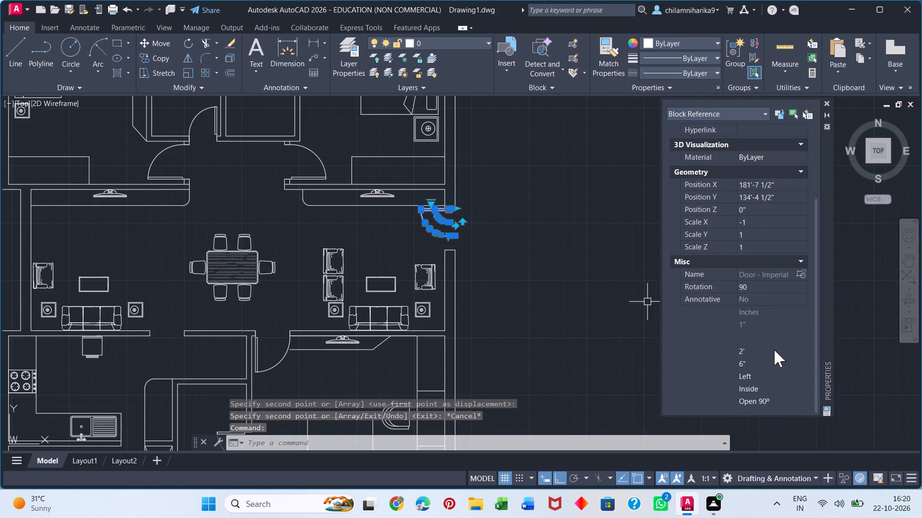
left_click(774, 350)
left_click(781, 351)
left_click(758, 403)
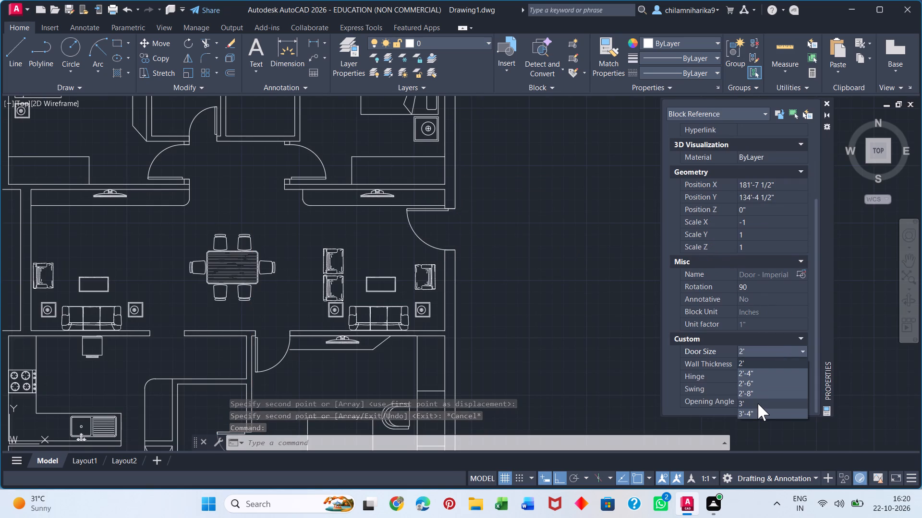
key("Escape")
left_click(504, 338)
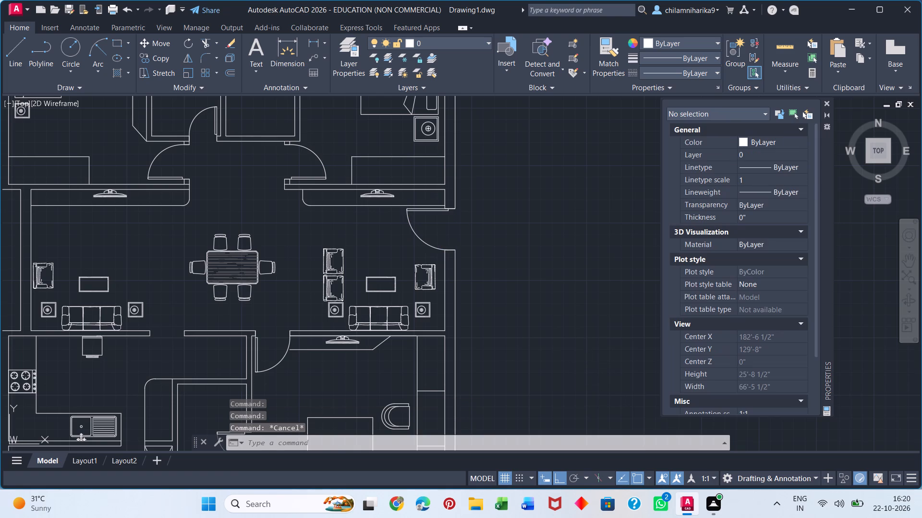
key("Escape")
Close the Properties palette.
scroll(540, 273, "down", 3)
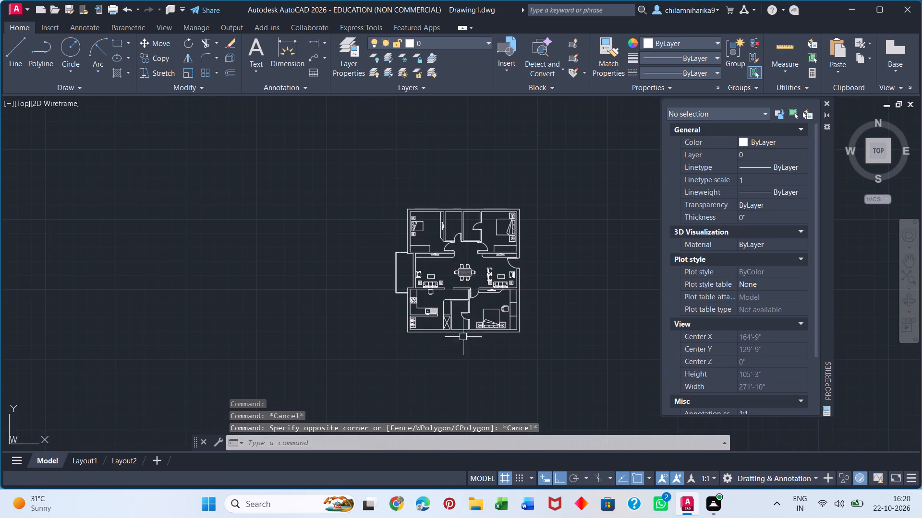
middle_click_drag(453, 335, 376, 356)
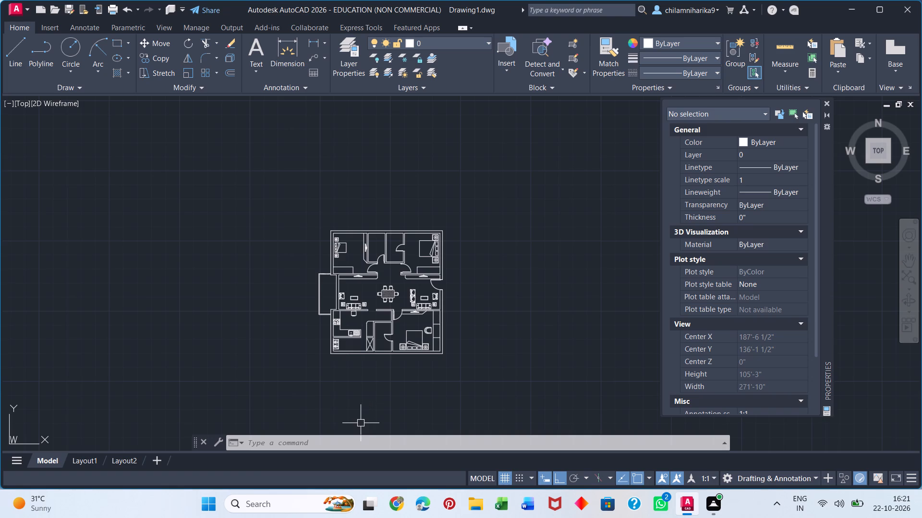
left_click(827, 104)
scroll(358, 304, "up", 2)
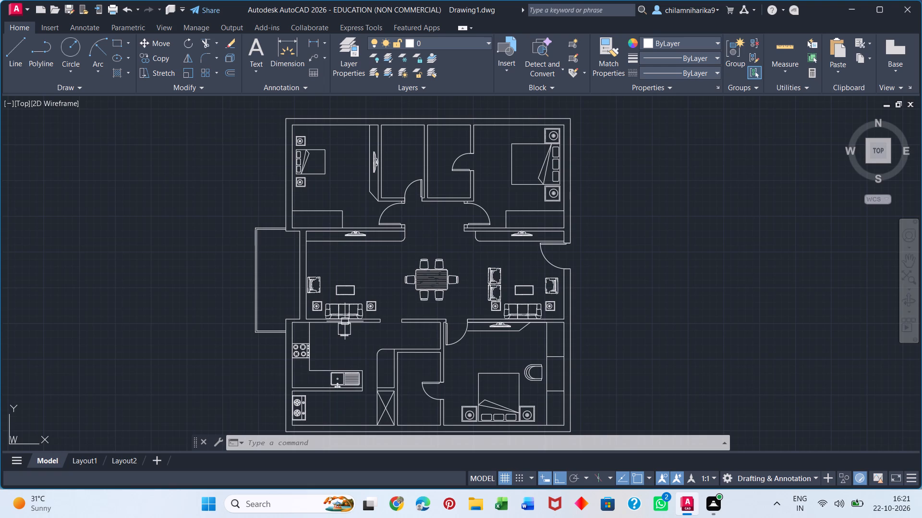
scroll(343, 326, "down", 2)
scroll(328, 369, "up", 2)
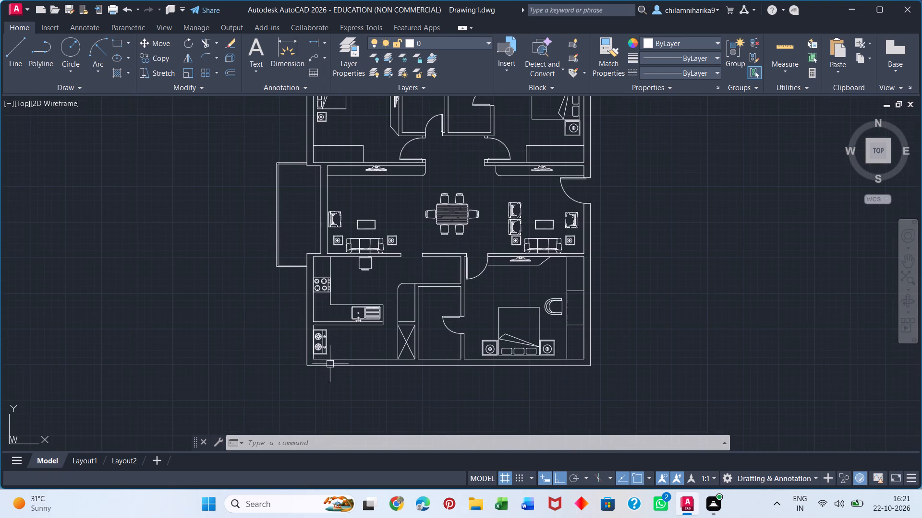
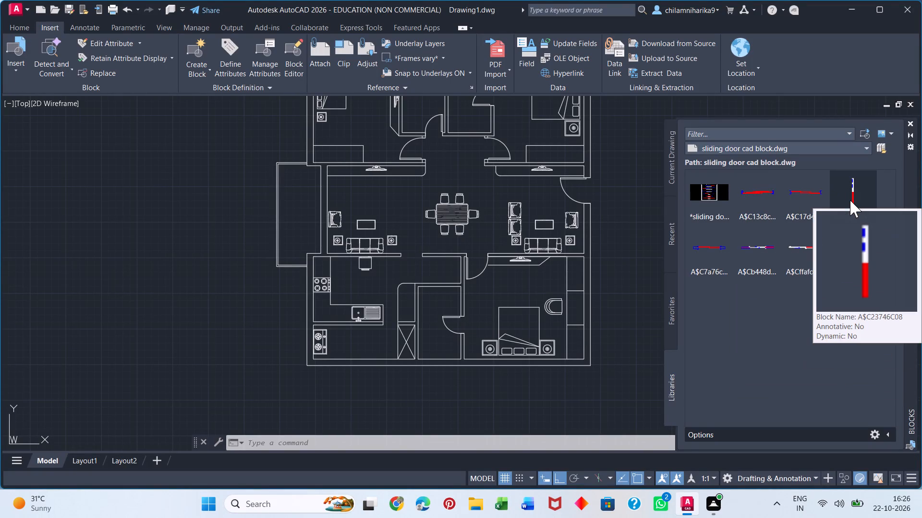
Insert the complete sliding door cad block drawing from the block library beside the floor plan, picking the insertion point and scale freehand.
double_click(702, 198)
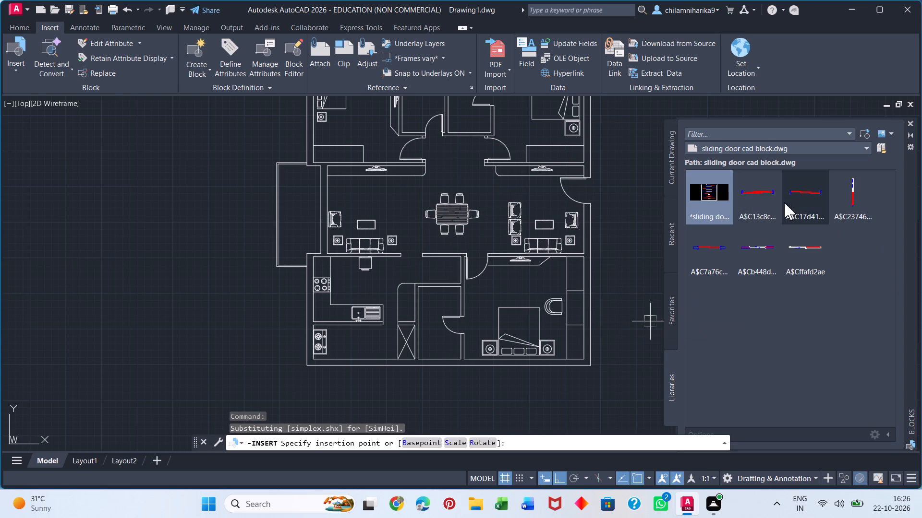
left_click(709, 205)
left_click(163, 356)
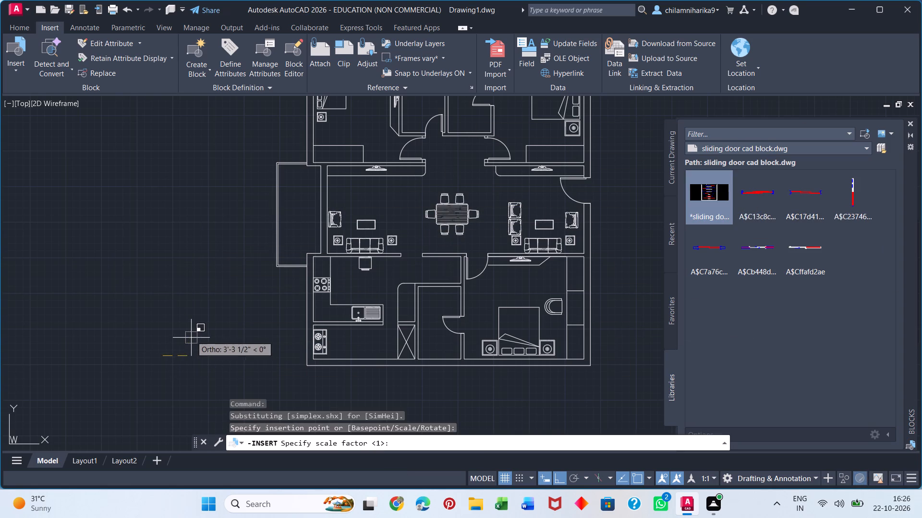
left_click(136, 281)
Locate the inserted sliding door sheet in the drawing extents and examine the door types it offers.
scroll(178, 279, "up", 1)
scroll(181, 281, "down", 5)
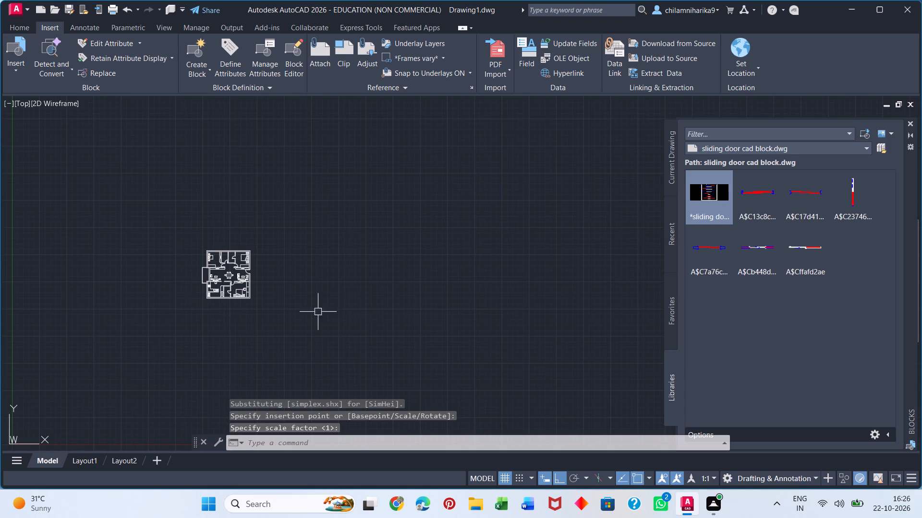
key("z")
key("Return")
key("e")
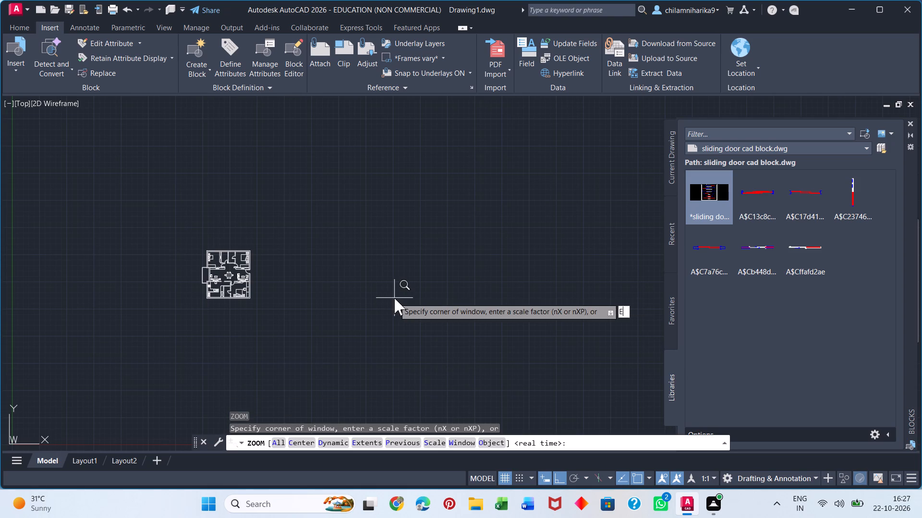
key("Return")
scroll(411, 305, "down", 4)
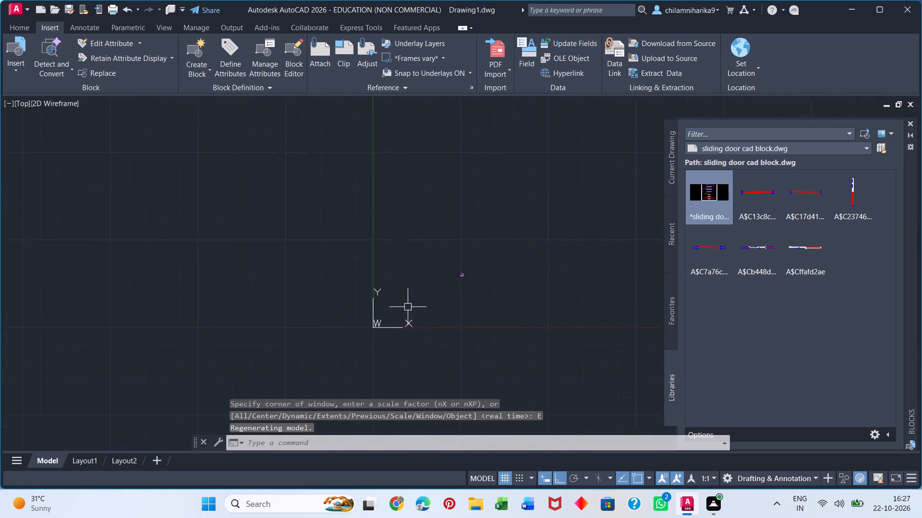
scroll(408, 307, "down", 1)
scroll(440, 281, "up", 3)
scroll(449, 320, "up", 3)
scroll(356, 237, "up", 4)
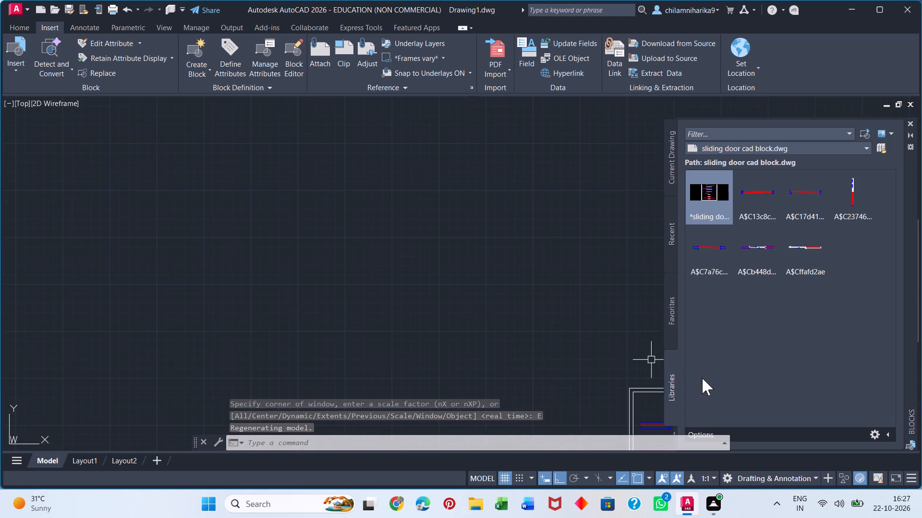
middle_click_drag(622, 353, 293, 176)
scroll(339, 281, "up", 3)
scroll(388, 247, "down", 2)
scroll(388, 247, "up", 1)
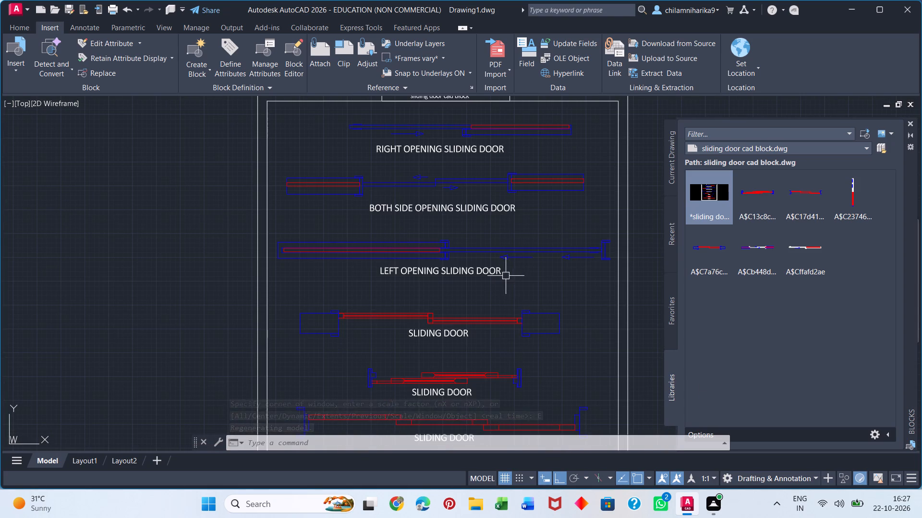
middle_click_drag(506, 276, 471, 274)
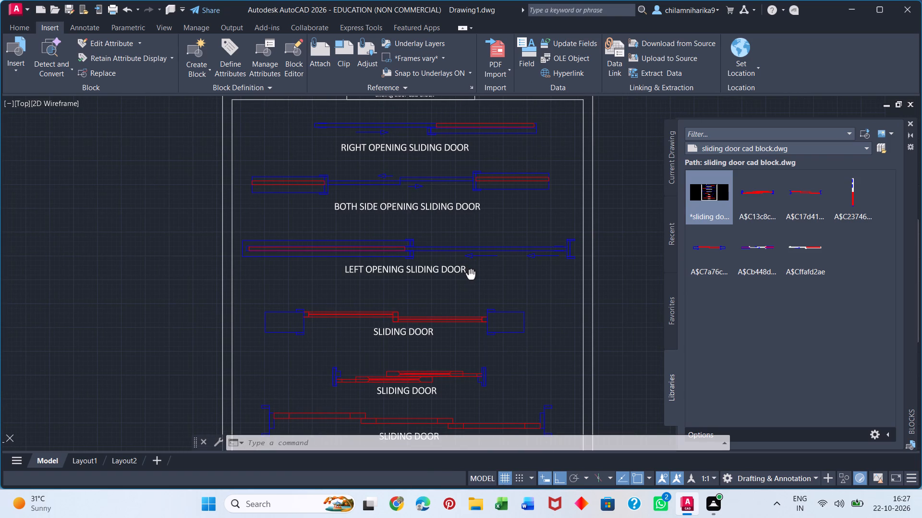
middle_click_drag(471, 274, 456, 281)
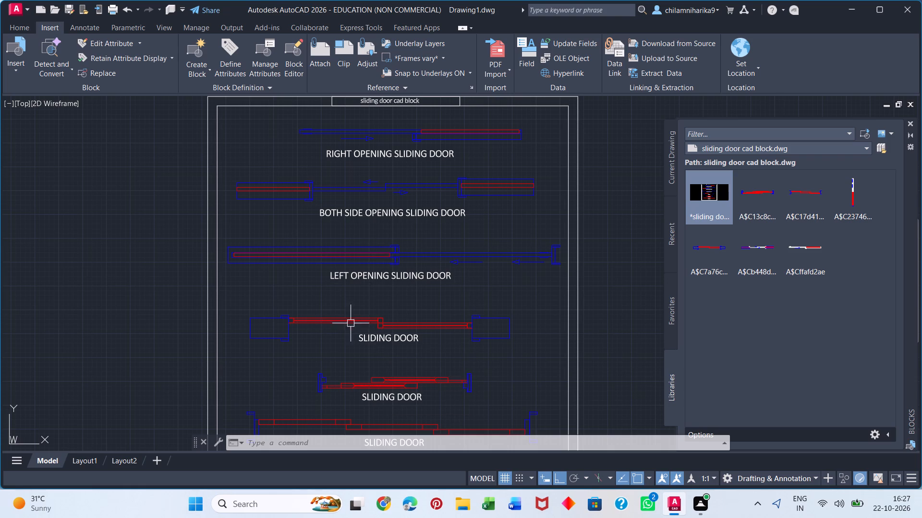
scroll(314, 319, "down", 1)
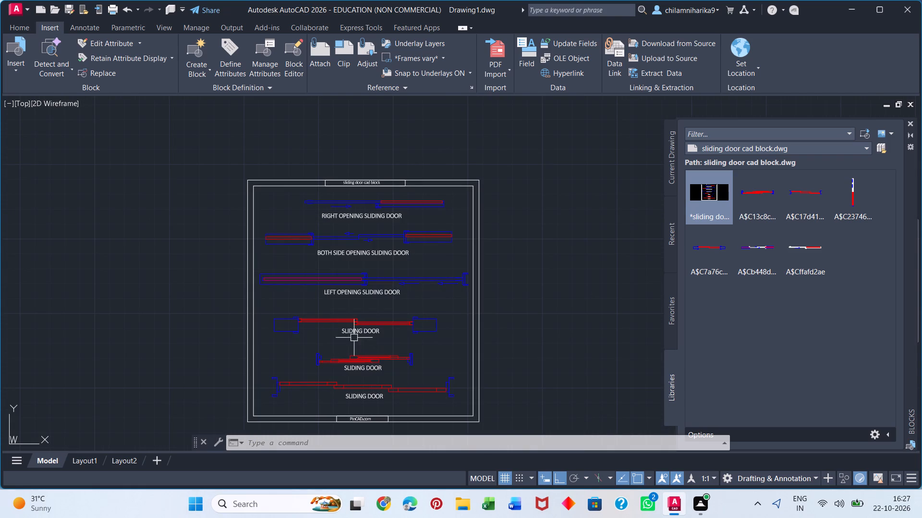
Explode the inserted sliding door sheet so its doors can be selected separately.
left_click(306, 320)
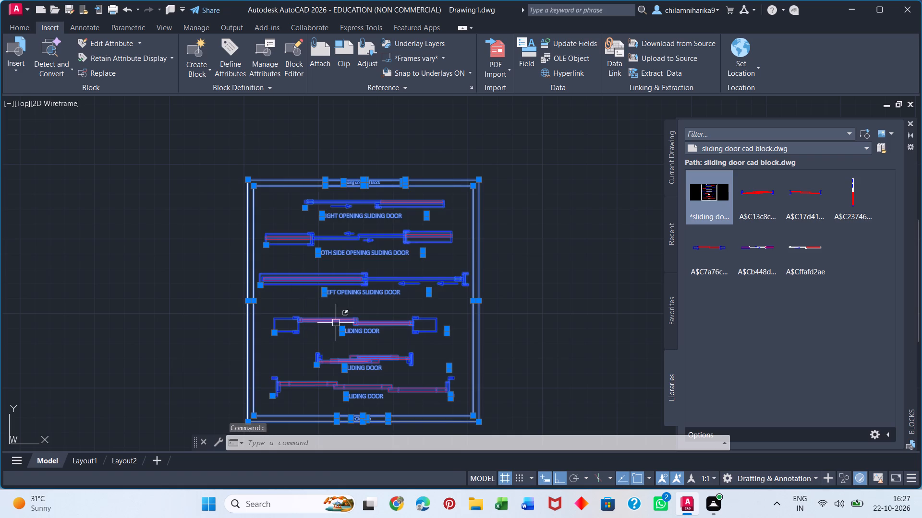
right_click(336, 322)
left_click(590, 337)
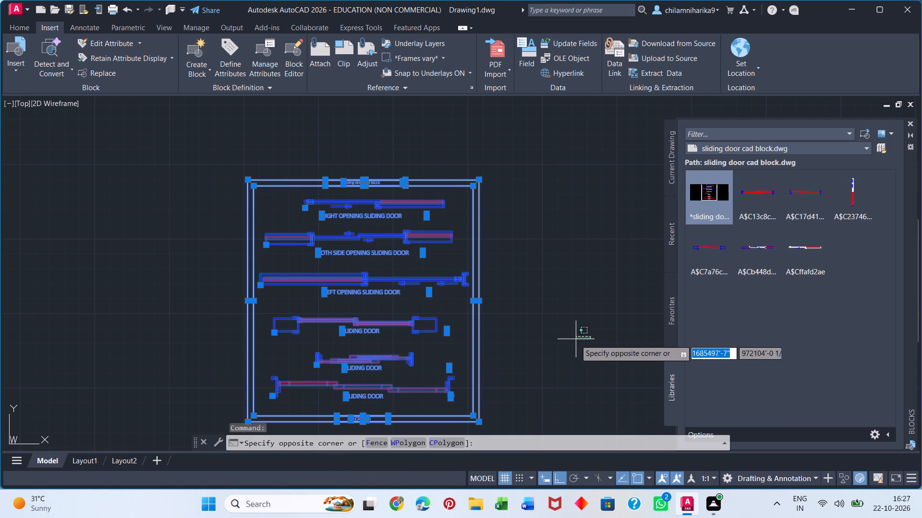
key("x")
key("Return")
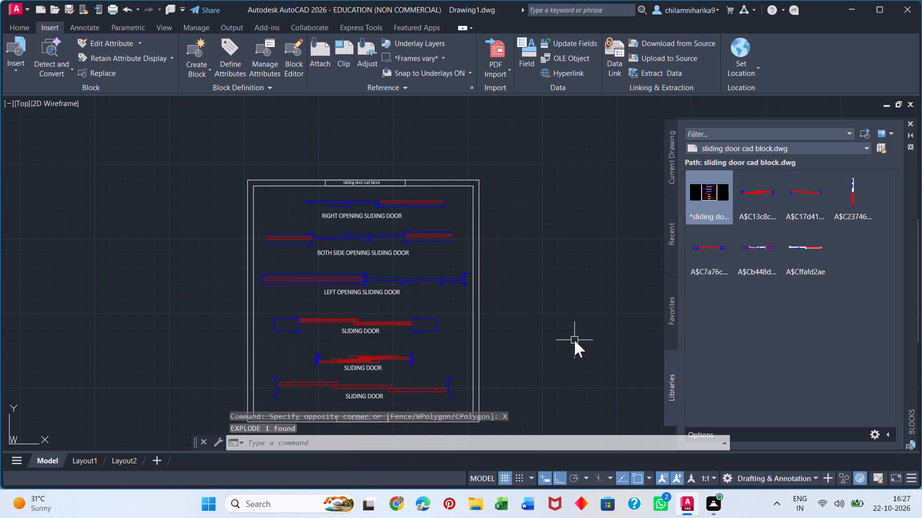
Copy the two-panel sliding door below the LEFT OPENING SLIDING DOOR to two spots in the empty space beside the sheet.
left_click(312, 317)
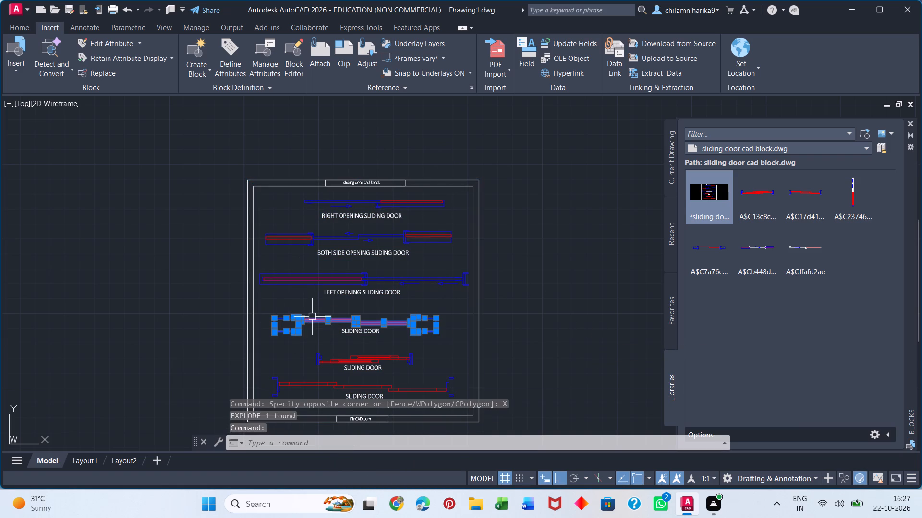
type("CO")
key("Return")
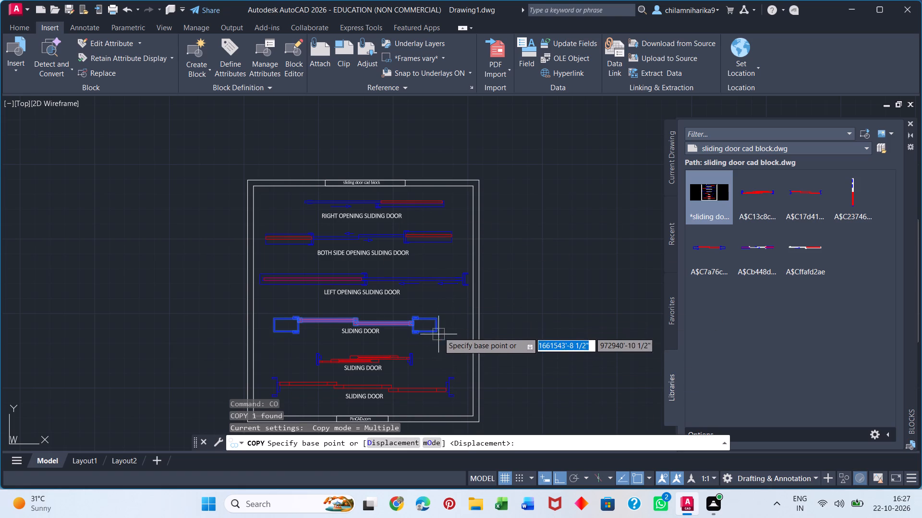
left_click(437, 327)
left_click(645, 360)
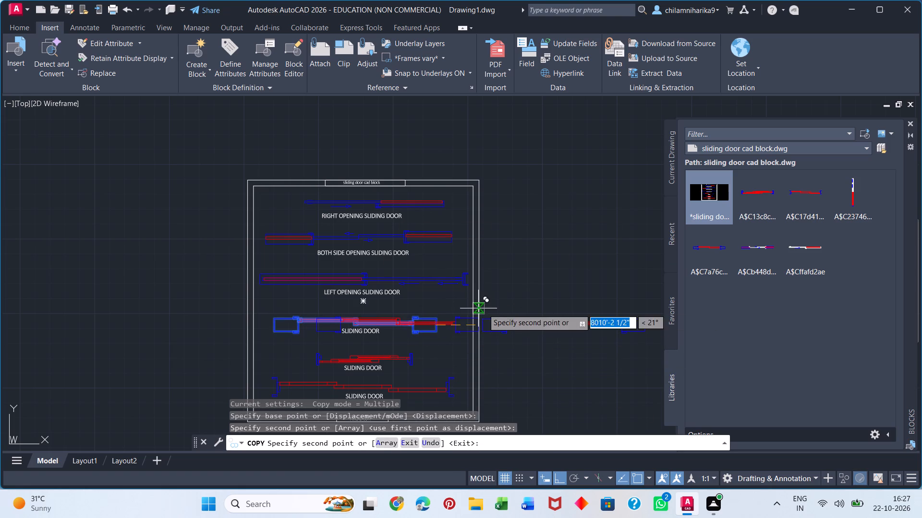
scroll(479, 303, "down", 1)
middle_click_drag(472, 303, 314, 272)
left_click(636, 364)
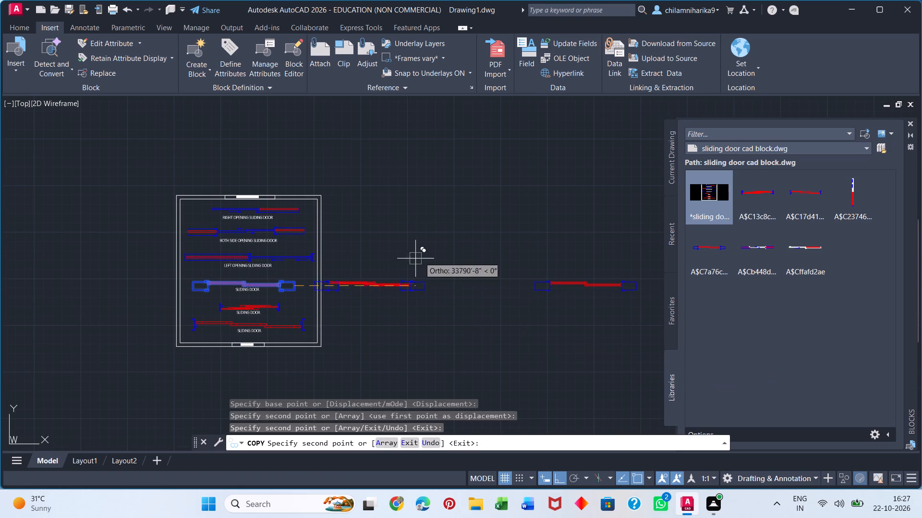
key("Escape")
Delete the door copy nearest the sheet, keeping only the farther one.
left_click_drag(463, 243, 426, 262)
left_click(358, 327)
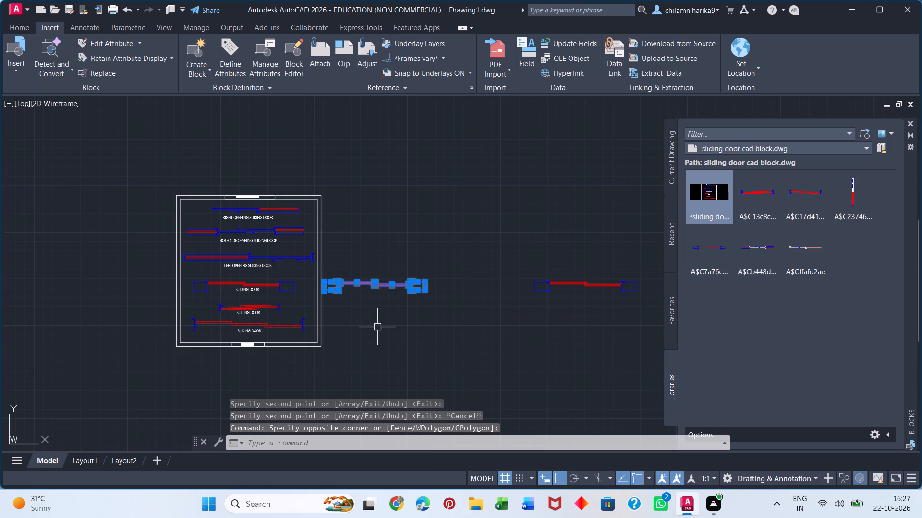
key("Delete")
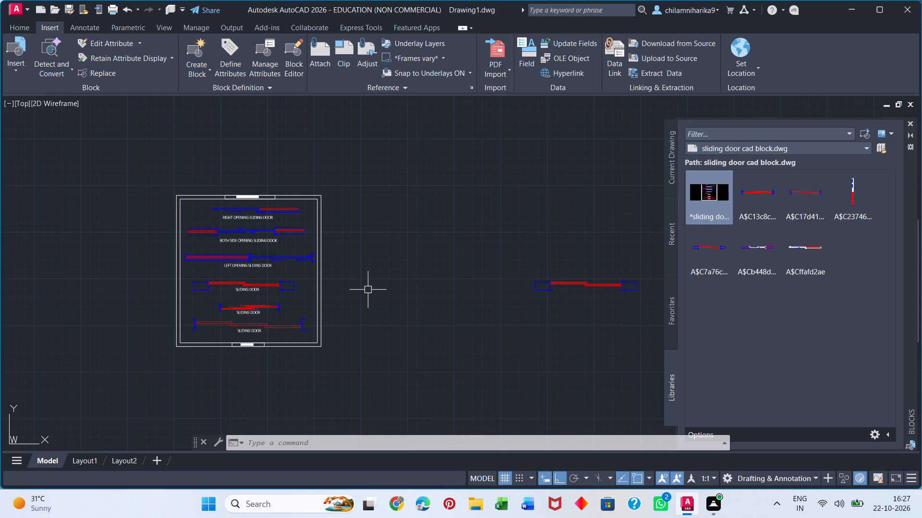
Examine the sliding door designs on the sheet and the remaining copy beside it.
scroll(280, 228, "up", 4)
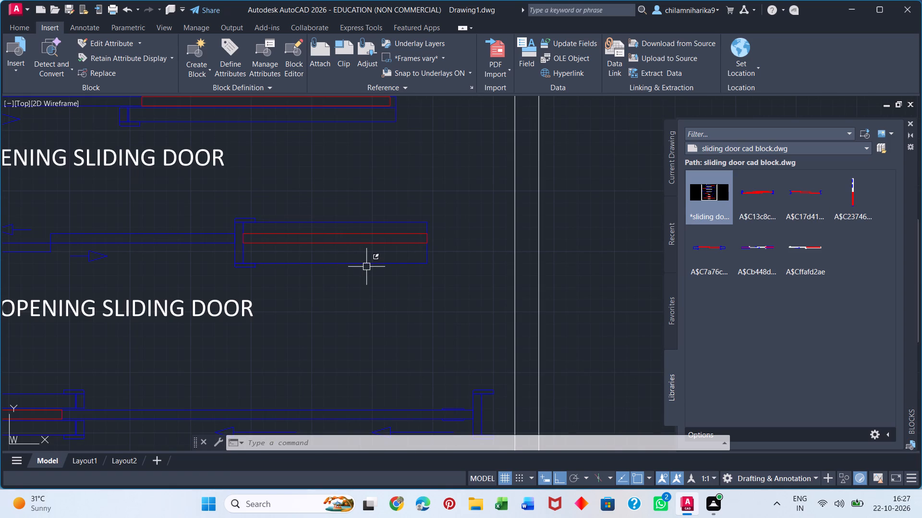
scroll(363, 271, "down", 2)
middle_click_drag(243, 391, 241, 275)
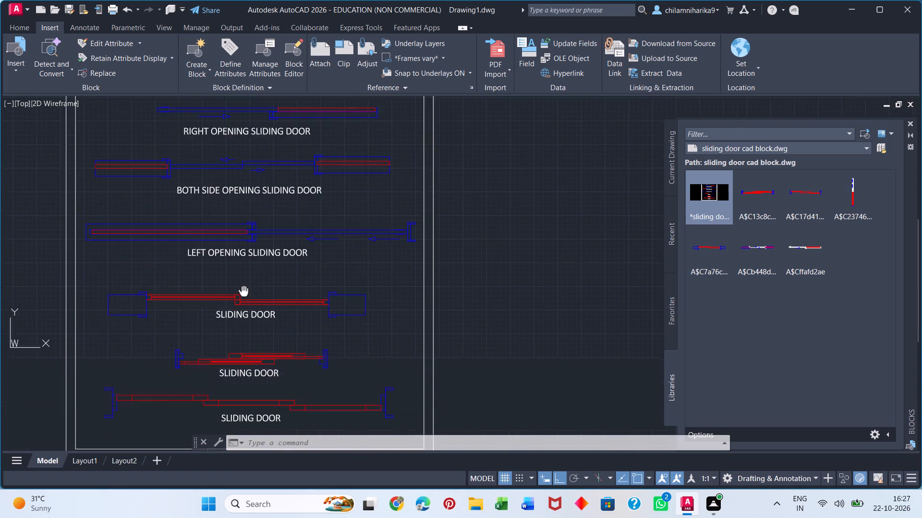
middle_click_drag(241, 275, 210, 177)
scroll(262, 285, "up", 1)
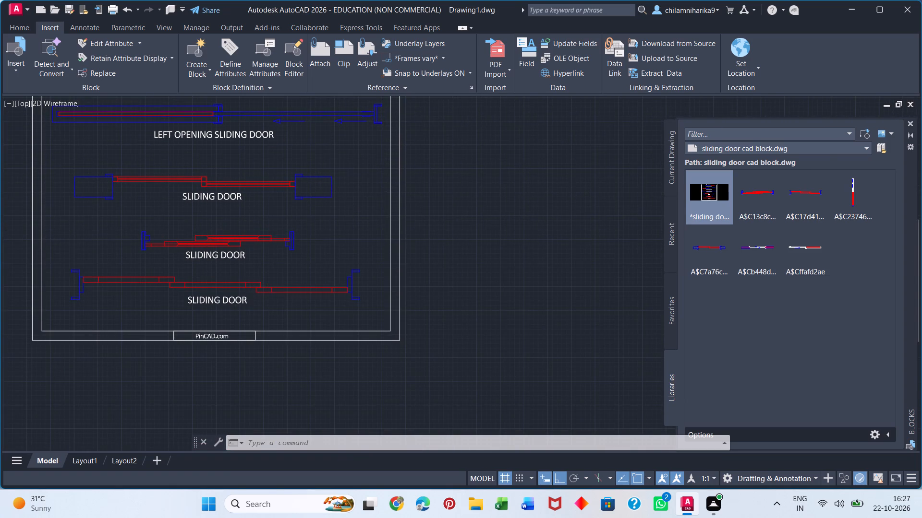
scroll(262, 285, "down", 3)
middle_click_drag(248, 190, 158, 264)
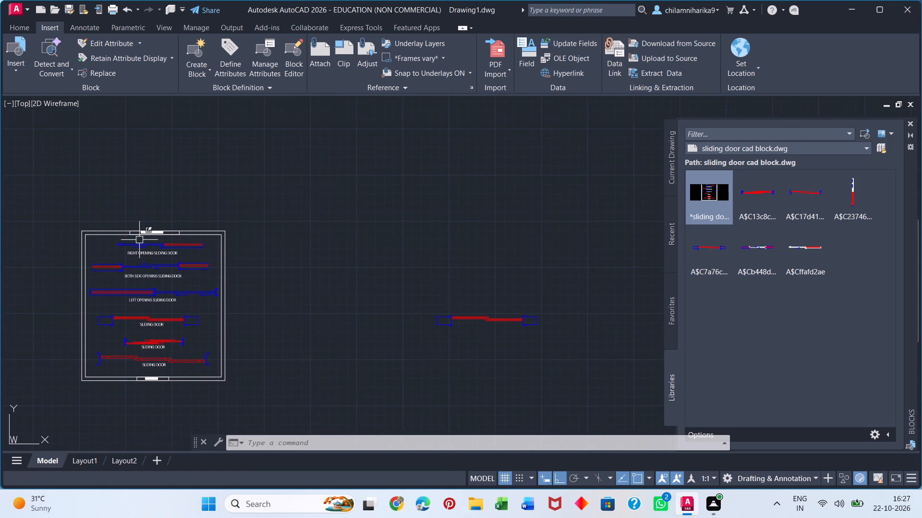
scroll(127, 220, "up", 3)
scroll(127, 220, "down", 5)
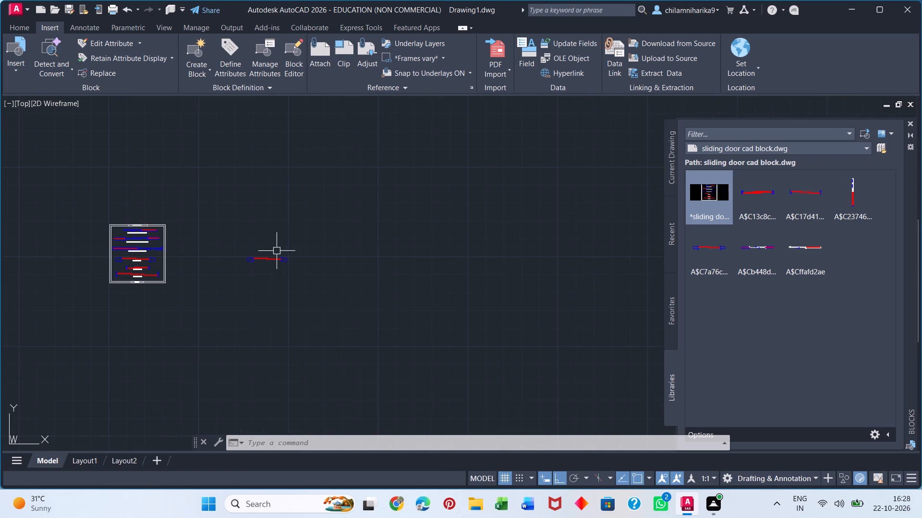
Move the copied sliding door from beside the sheet to the floor plan area near the origin, with ortho turned off.
left_click_drag(314, 231, 309, 235)
left_click_drag(202, 306, 207, 306)
scroll(257, 271, "down", 3)
key("m")
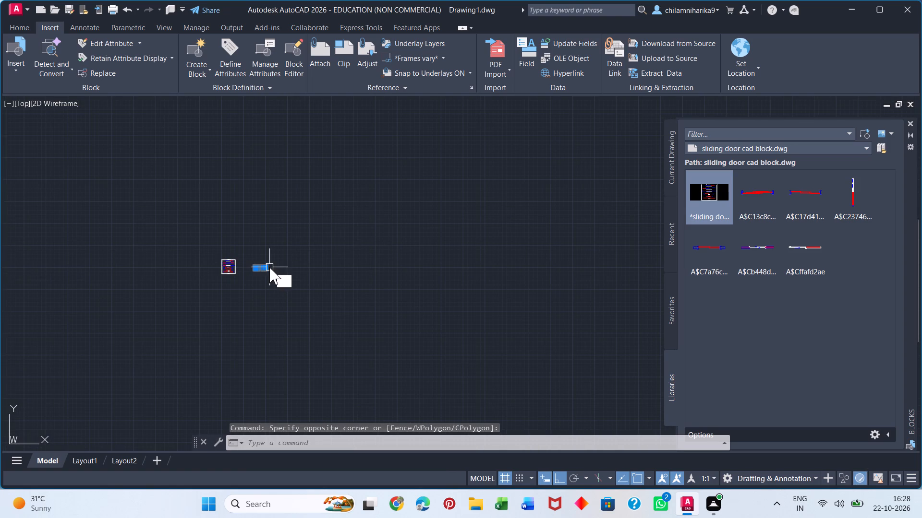
key("Return")
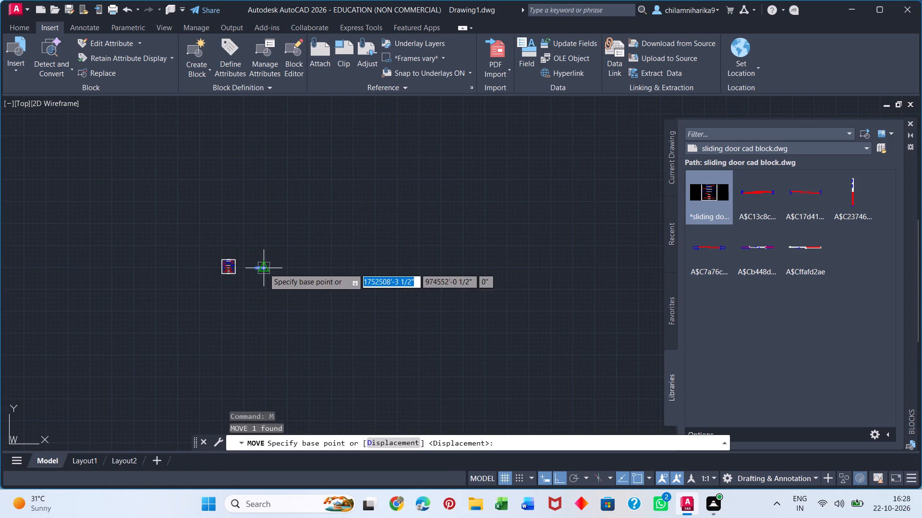
left_click(264, 268)
scroll(460, 328, "down", 6)
middle_click_drag(508, 377, 220, 298)
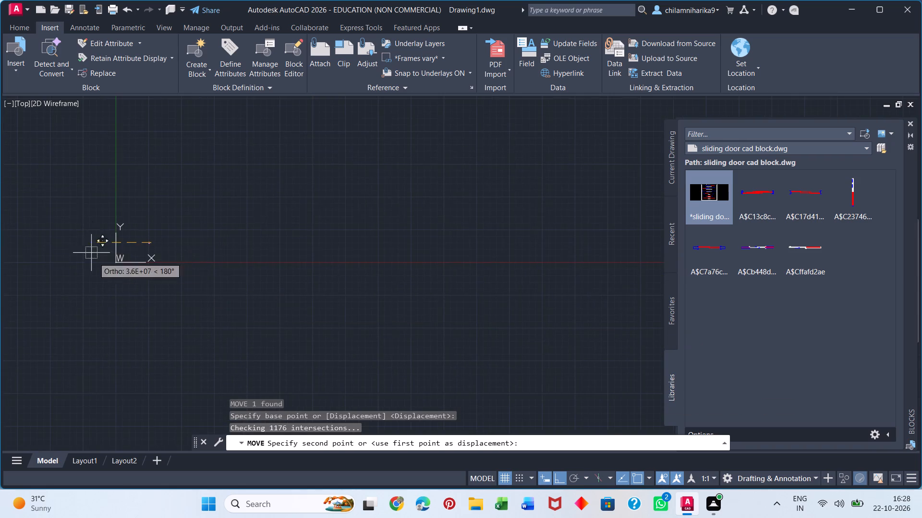
scroll(101, 263, "up", 4)
scroll(185, 249, "up", 8)
scroll(147, 289, "up", 4)
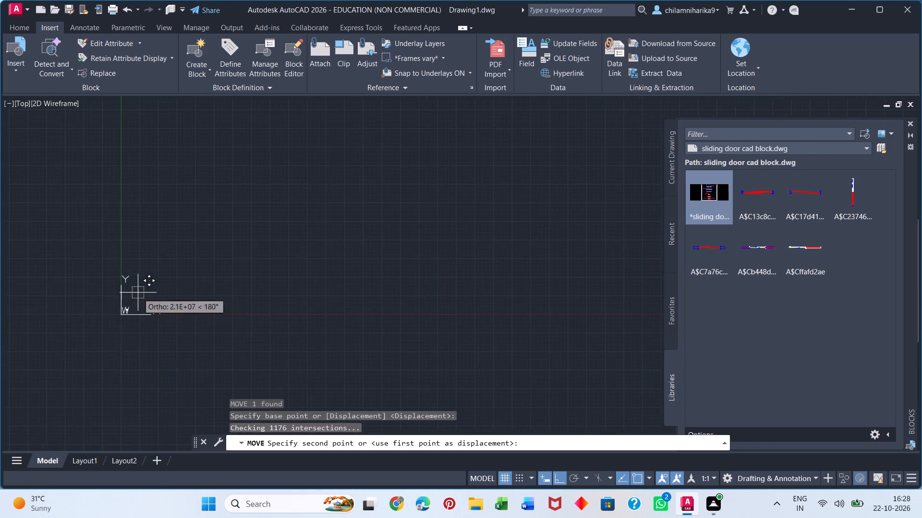
scroll(142, 309, "up", 5)
middle_click_drag(154, 312, 546, 253)
scroll(366, 279, "up", 3)
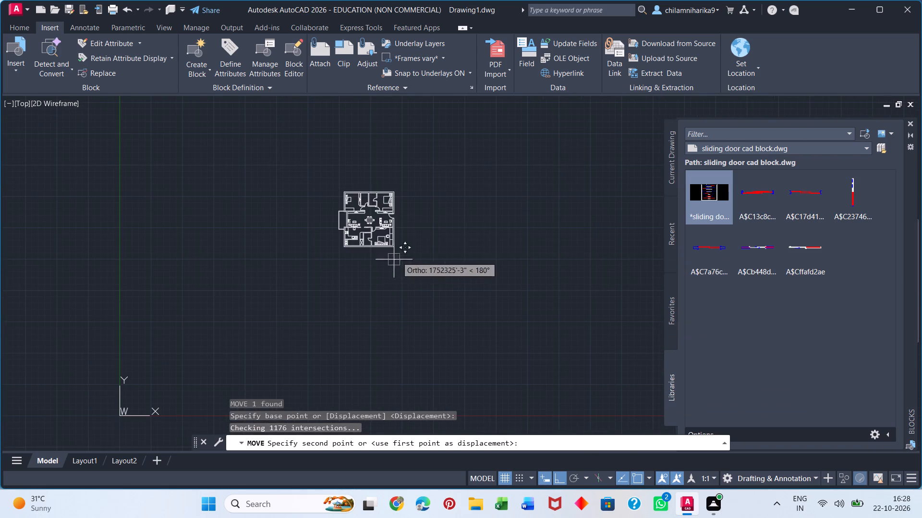
key("F8")
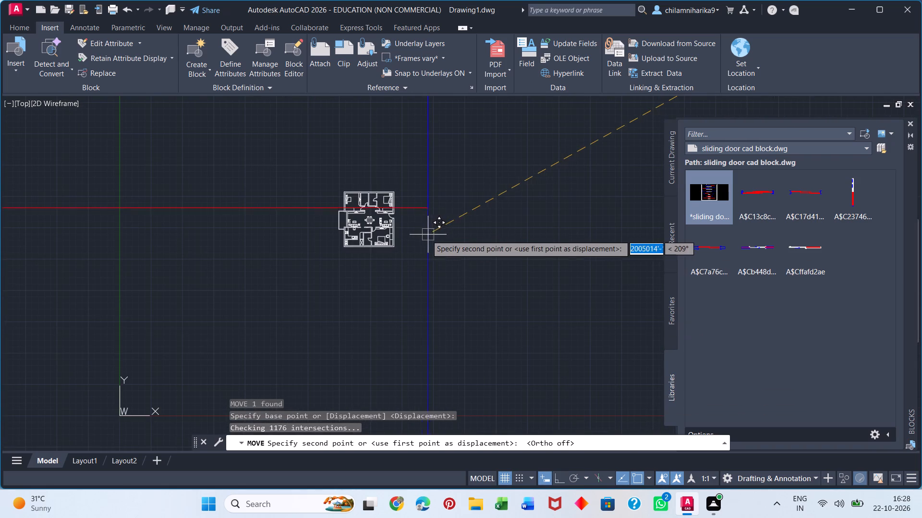
scroll(493, 251, "down", 8)
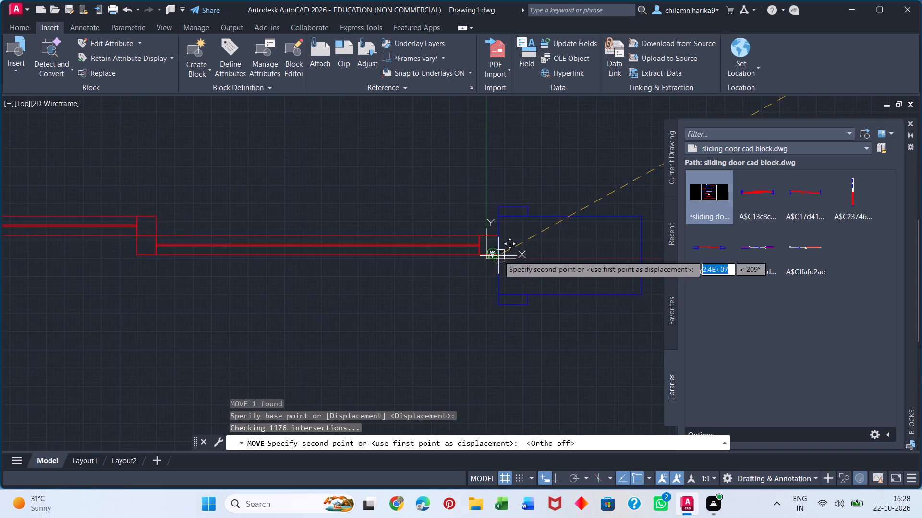
scroll(527, 223, "up", 3)
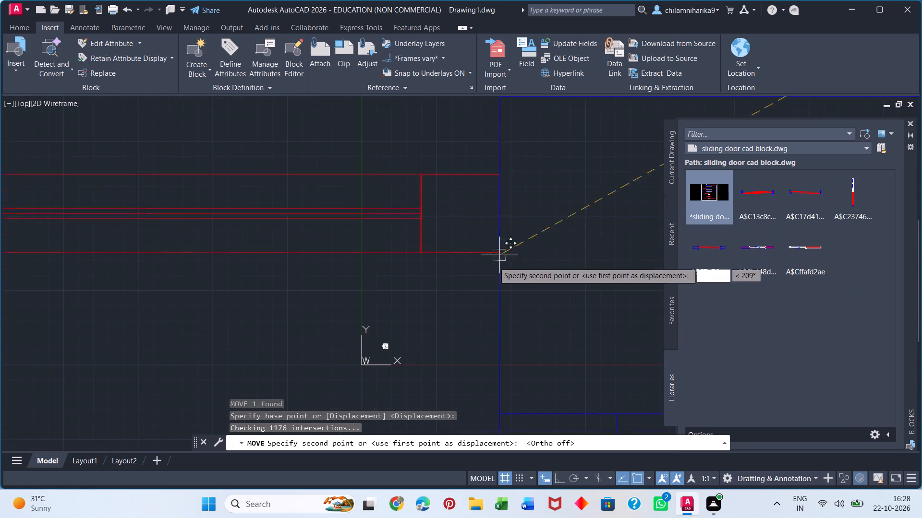
left_click(426, 330)
Scale the sliding door block down freehand about the lower outer corner of its right jamb.
scroll(413, 274, "down", 2)
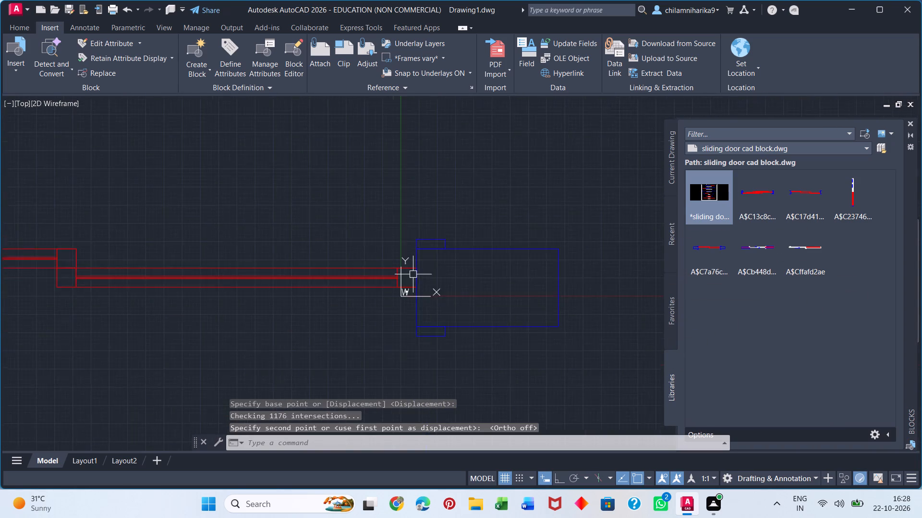
scroll(413, 274, "down", 2)
left_click(506, 307)
key("s")
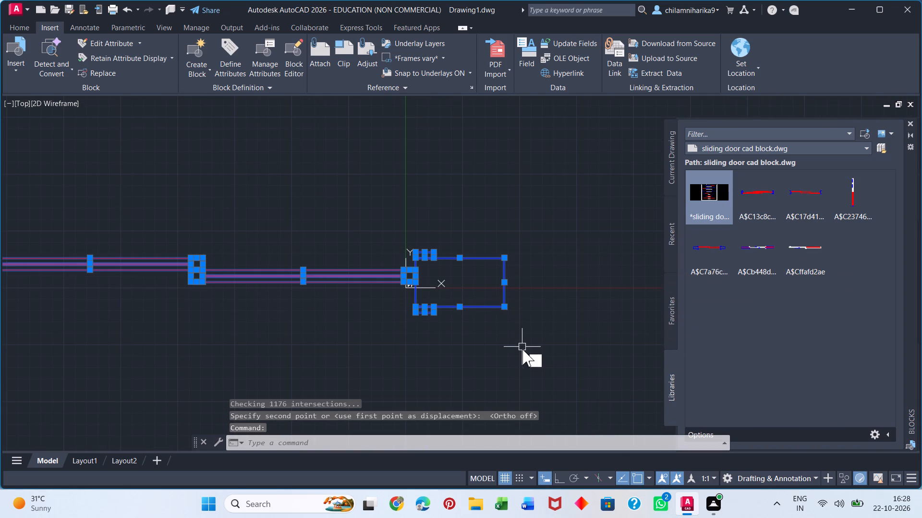
key("c")
key("Return")
left_click(503, 307)
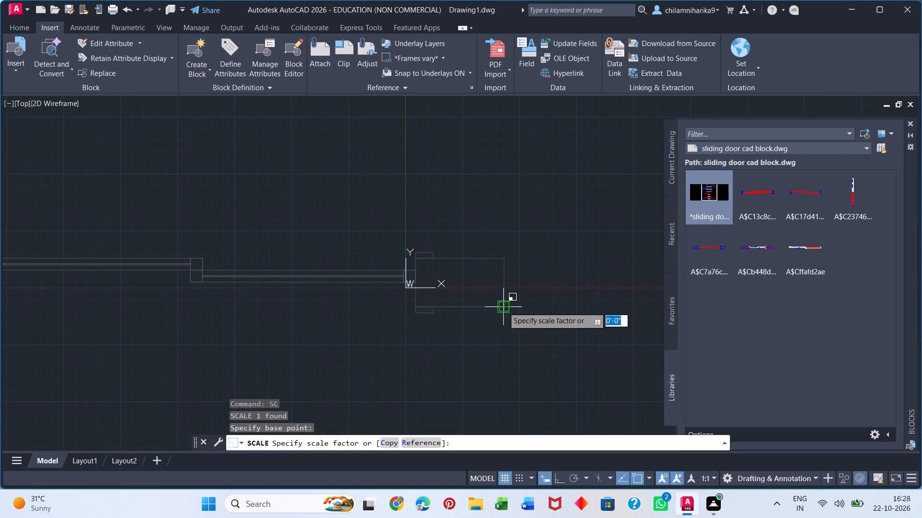
left_click(505, 299)
Move the reduced sliding door block next to the furnished house floor plan.
scroll(495, 305, "up", 4)
left_click(564, 287)
left_click_drag(325, 351, 329, 350)
key("m")
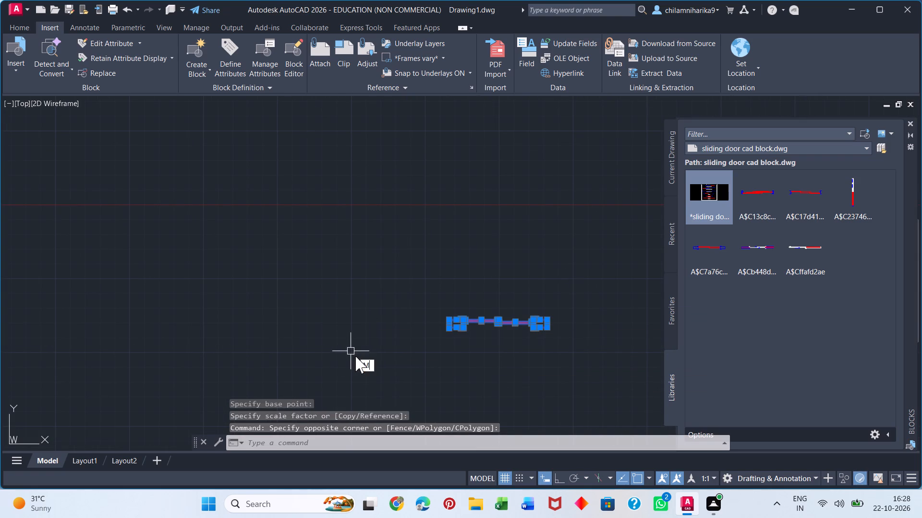
key("Return")
left_click(486, 328)
middle_click_drag(144, 213, 547, 333)
scroll(153, 219, "down", 1)
scroll(438, 321, "up", 7)
middle_click_drag(456, 293, 746, 291)
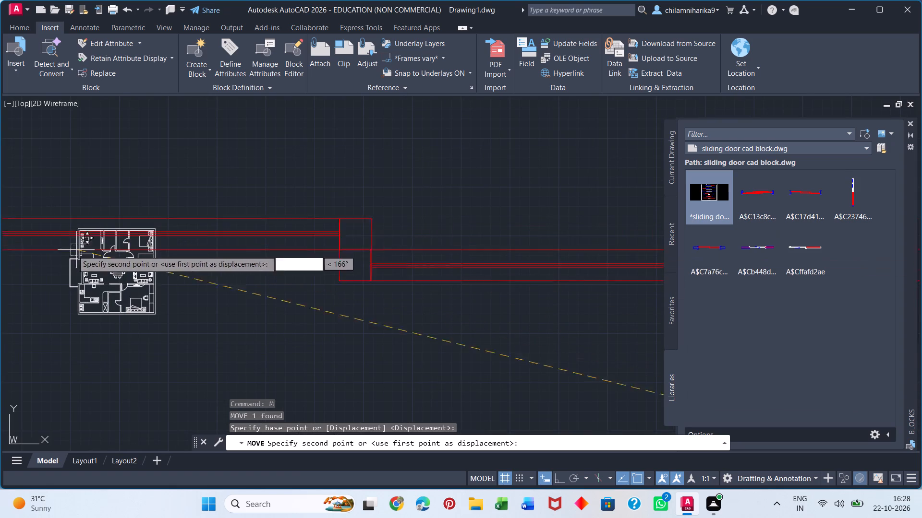
scroll(250, 240, "down", 3)
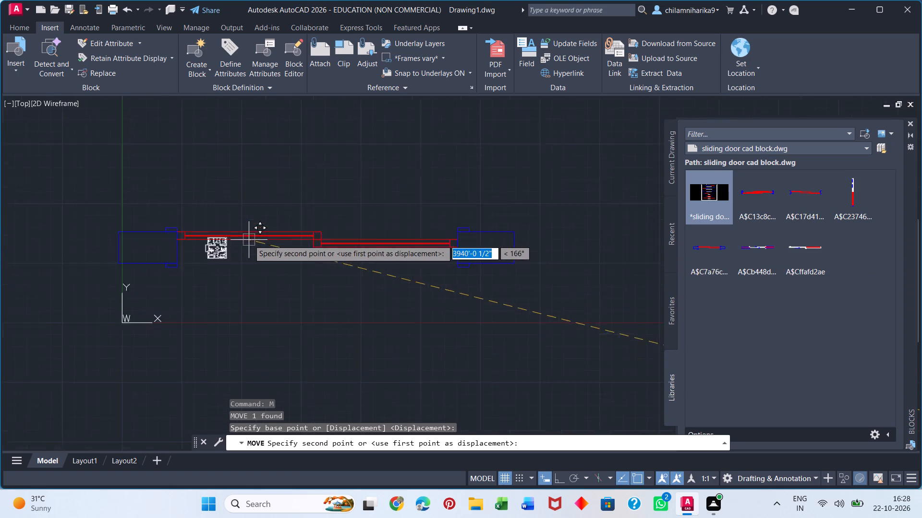
scroll(248, 240, "down", 1)
left_click(115, 237)
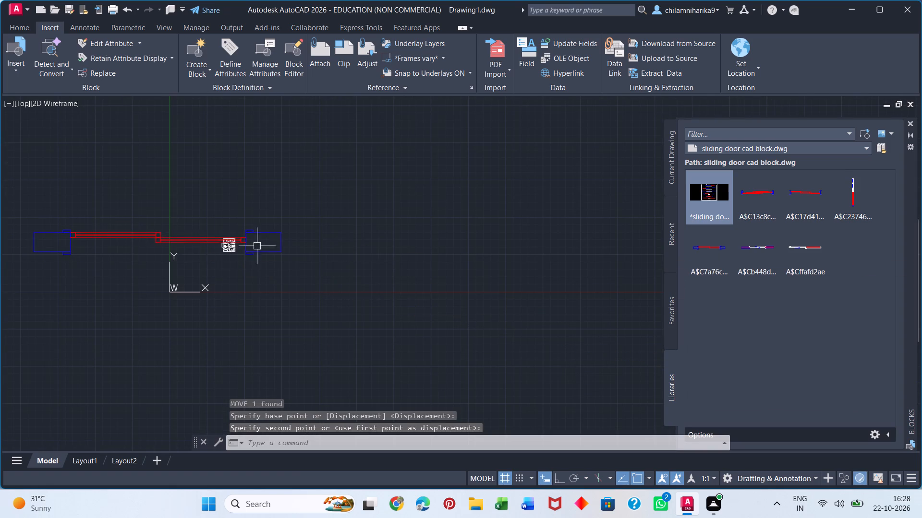
Scale the sliding door block down again freehand, about its right jamb's lower outer corner, to roughly room size.
scroll(271, 246, "up", 4)
left_click(265, 281)
key("c")
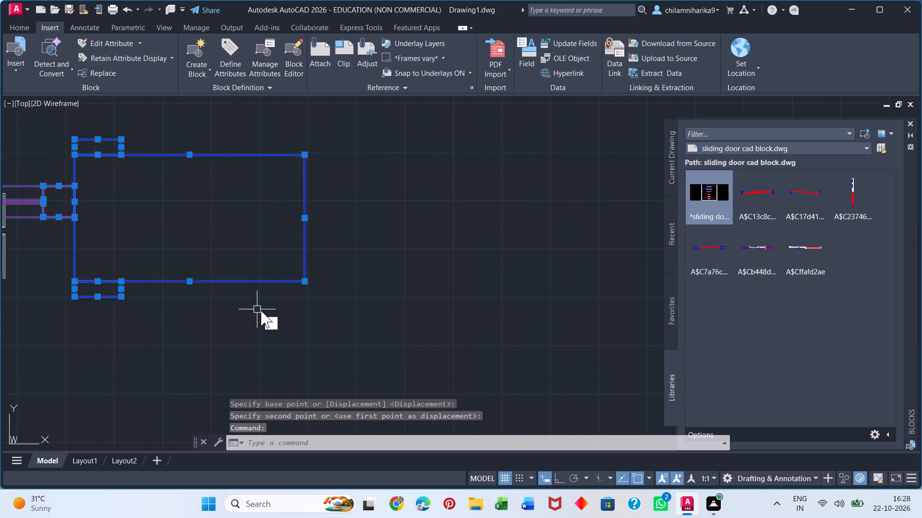
key("BackSpace")
type("SC")
key("Return")
left_click(302, 283)
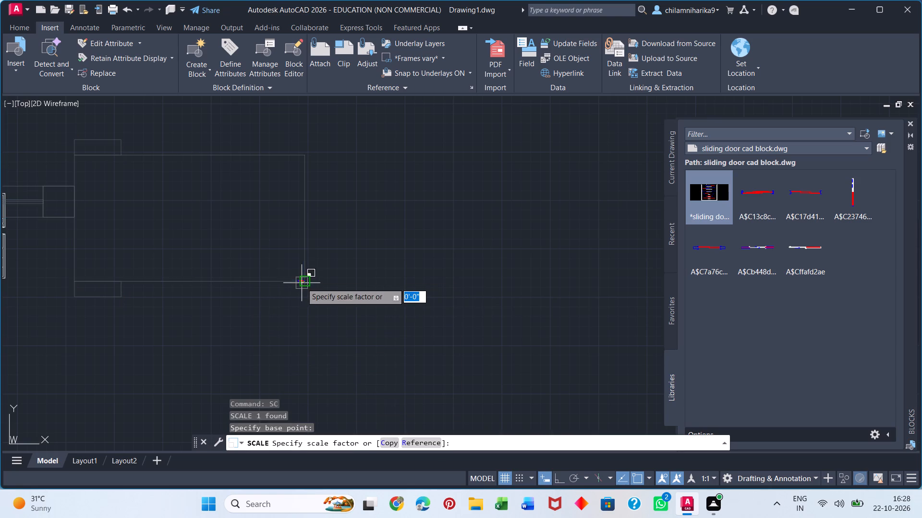
left_click(296, 283)
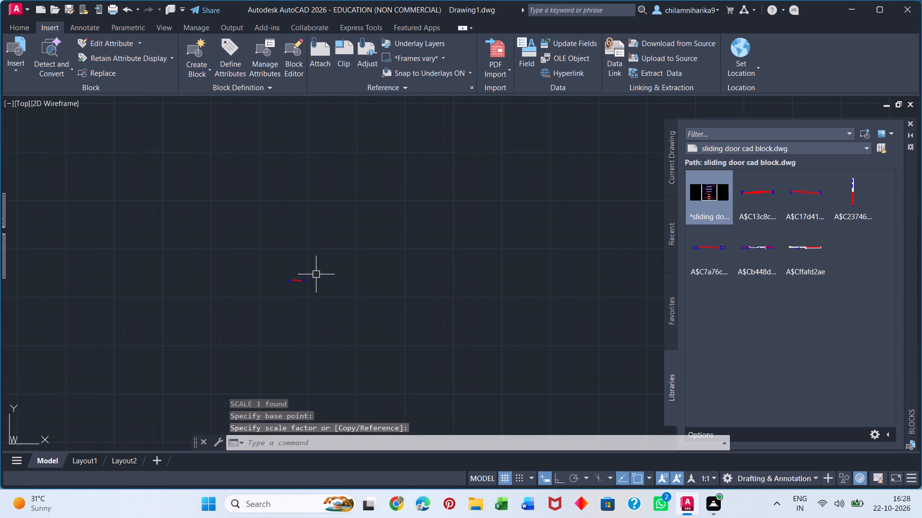
Move the small sliding door block into the living room, in the open space below the TV unit.
middle_click_drag(311, 266, 437, 285)
left_click(460, 270)
left_click(374, 330)
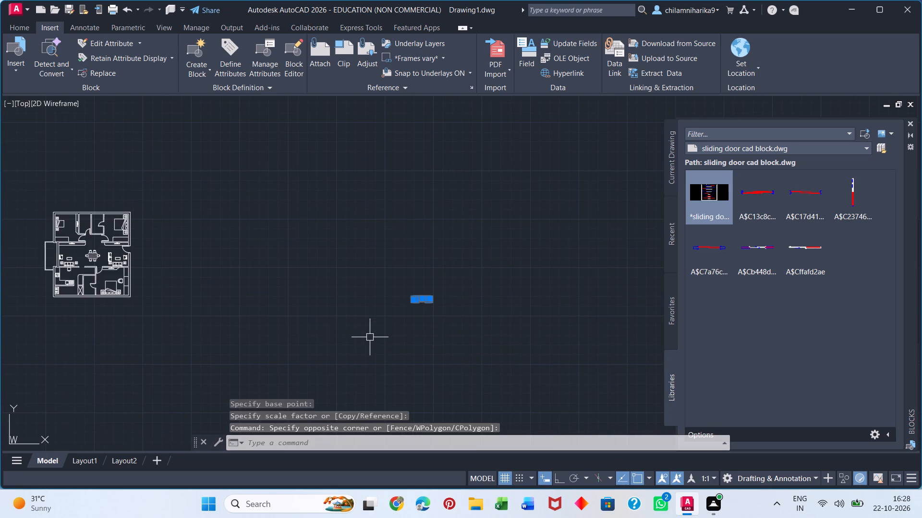
key("m")
key("Return")
left_click(420, 299)
middle_click_drag(35, 226, 297, 300)
scroll(308, 324, "up", 4)
scroll(361, 332, "up", 5)
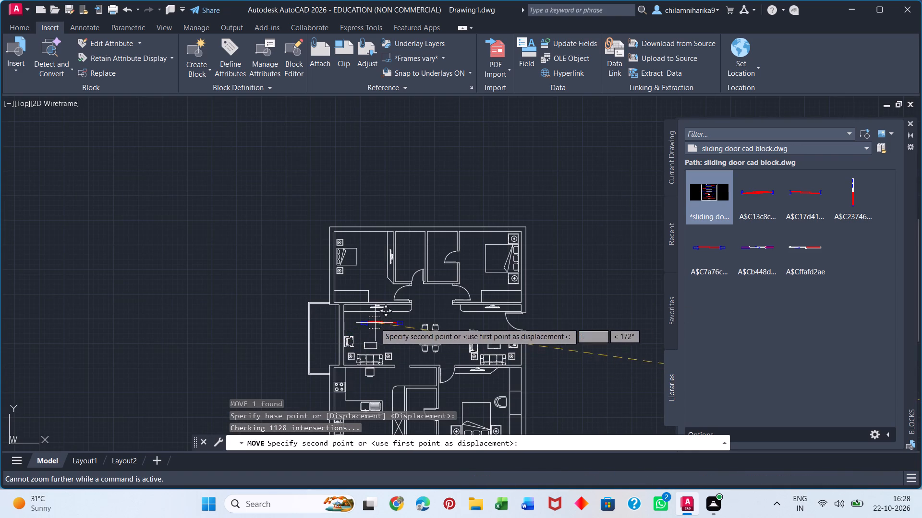
left_click(376, 322)
Rotate the sliding door to vertical about its right jamb's lower outer corner, with ortho turned on.
scroll(390, 320, "up", 4)
left_click(511, 299)
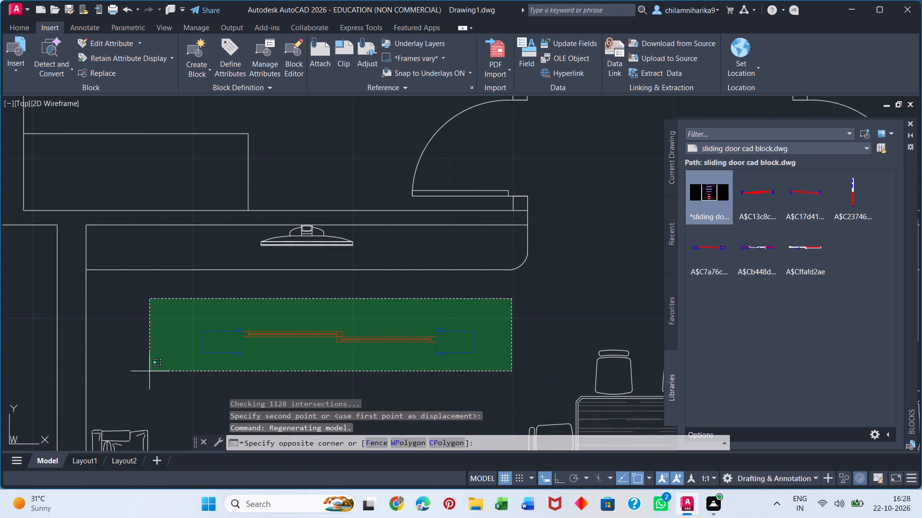
left_click(149, 371)
key("r")
key("o")
key("Return")
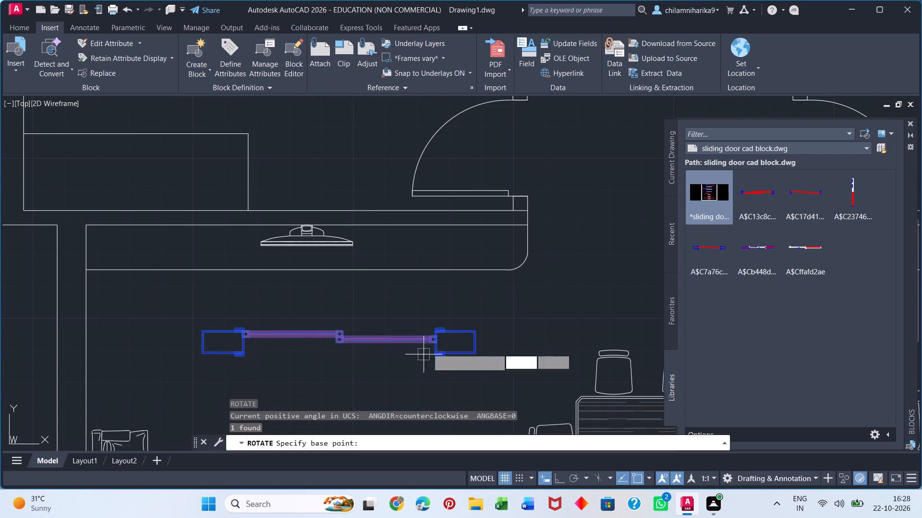
left_click(473, 353)
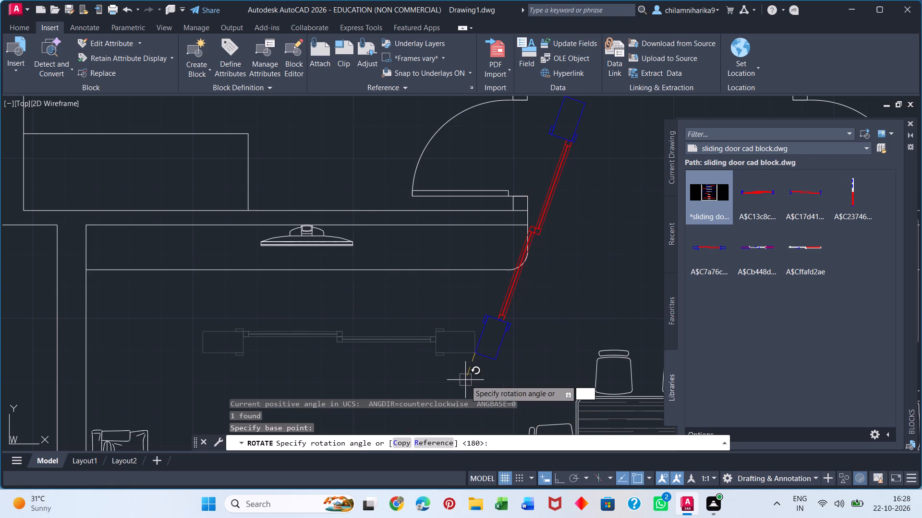
key("F8")
left_click(477, 380)
Move the vertical door into the wall between living room and balcony, snapping its lower end corner to the wall's lower balcony-side corner.
left_click(490, 316)
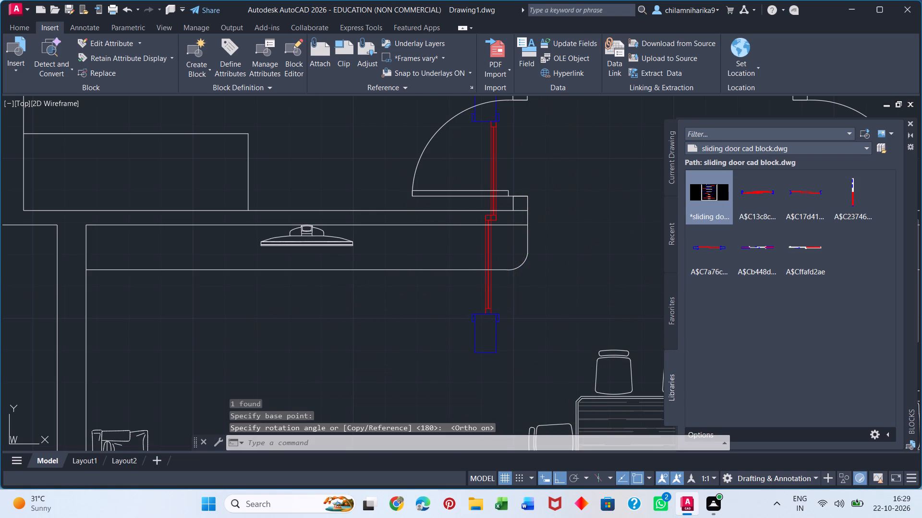
key("m")
key("Return")
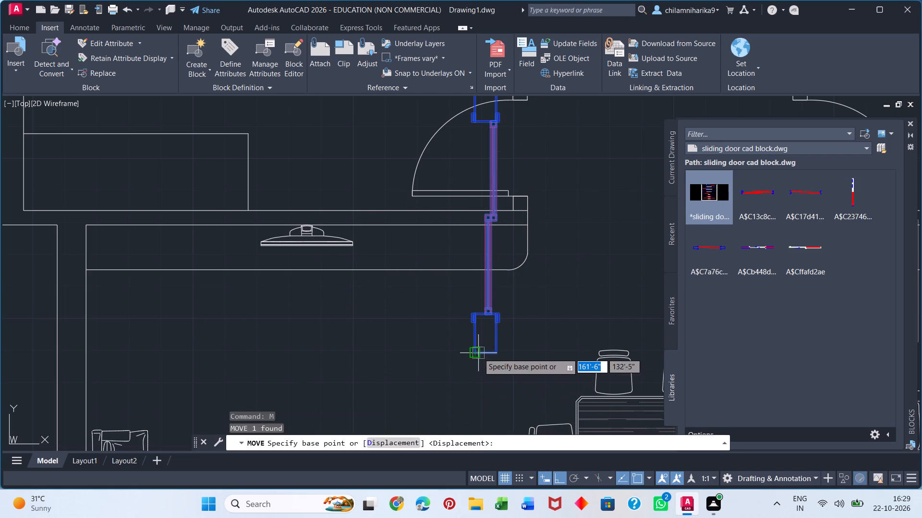
left_click(476, 354)
middle_click_drag(327, 307, 433, 211)
middle_click_drag(223, 341, 276, 168)
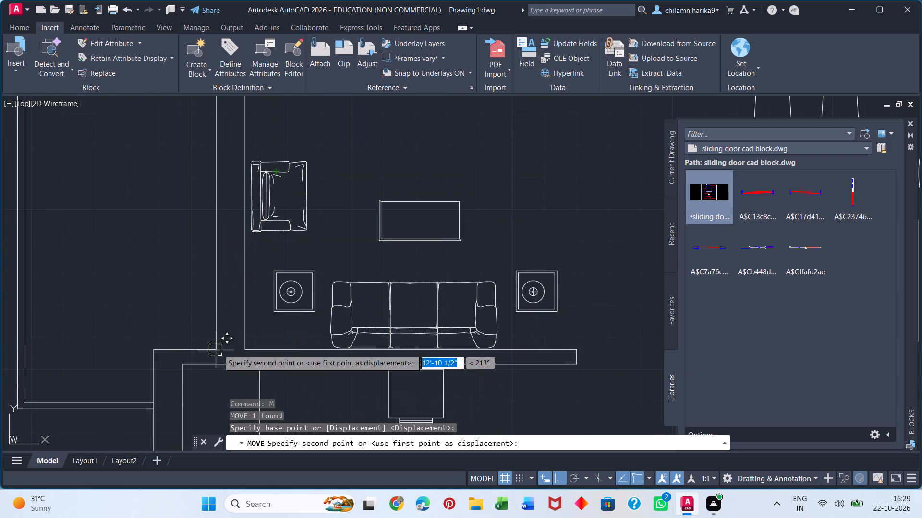
left_click(221, 346)
Shift the door sideways so the outer corner of its lower jamb trim meets the balcony-side wall line.
scroll(228, 349, "up", 4)
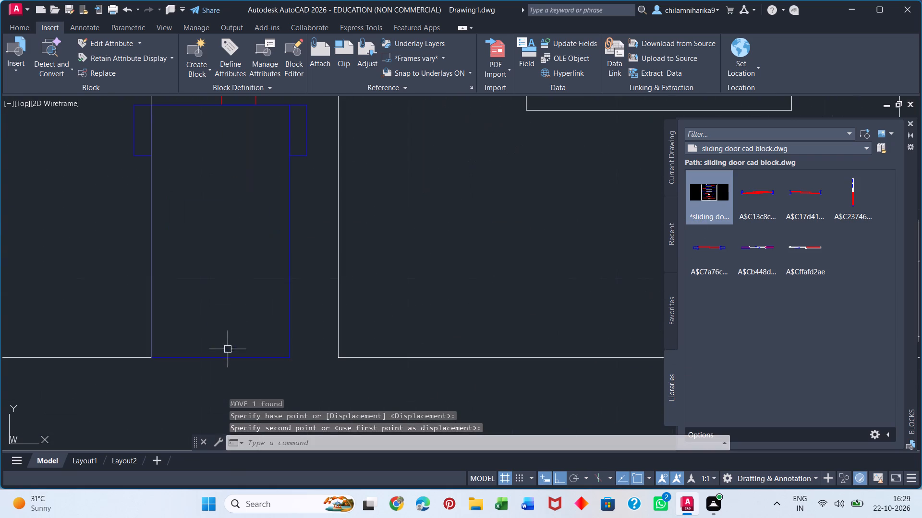
middle_click_drag(121, 228, 156, 384)
left_click(173, 262)
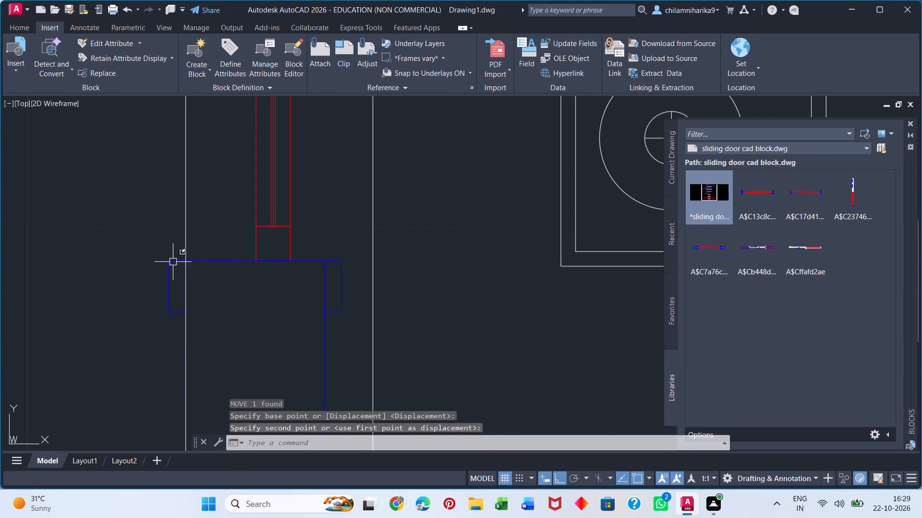
key("m")
key("Return")
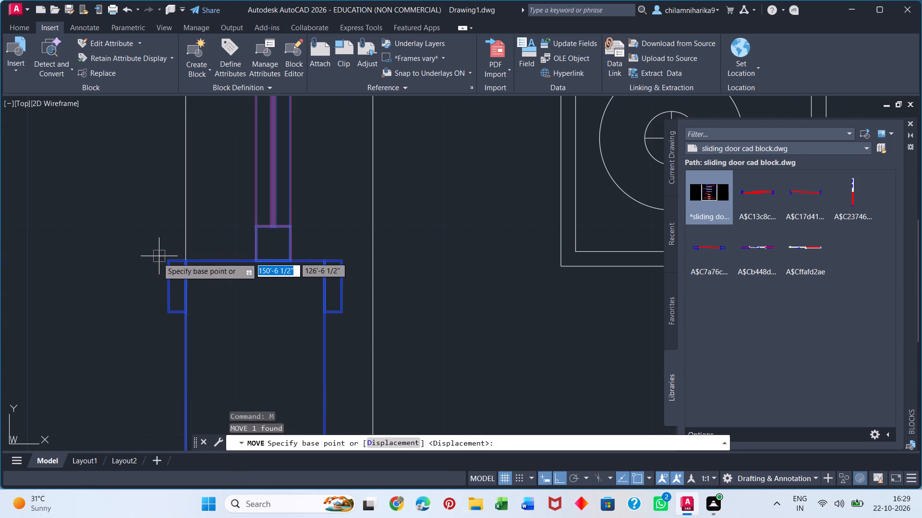
left_click(168, 261)
left_click(187, 260)
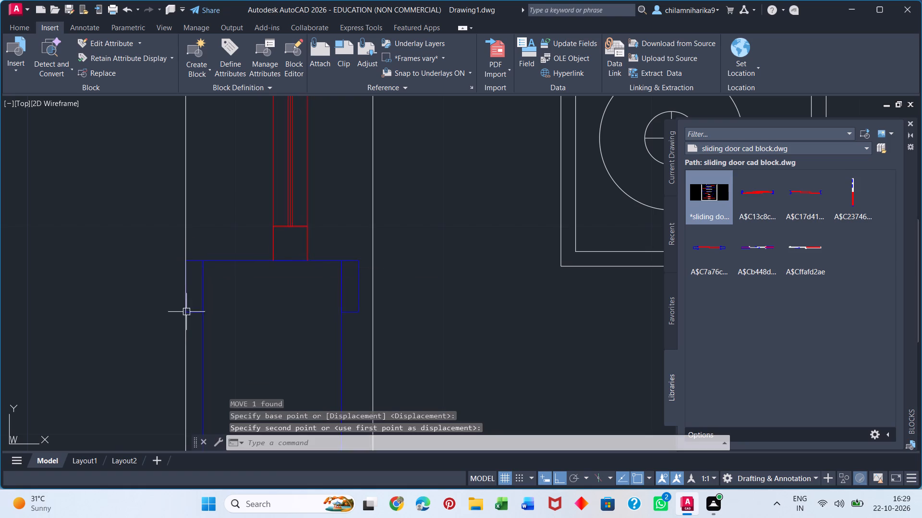
Open the placed sliding door block in the Block Editor.
scroll(232, 265, "down", 3)
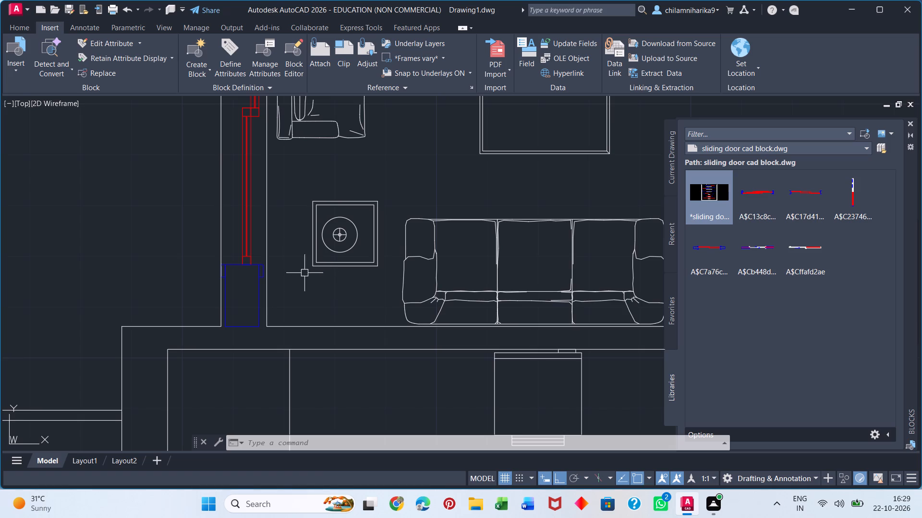
scroll(284, 255, "down", 4)
scroll(275, 188, "up", 2)
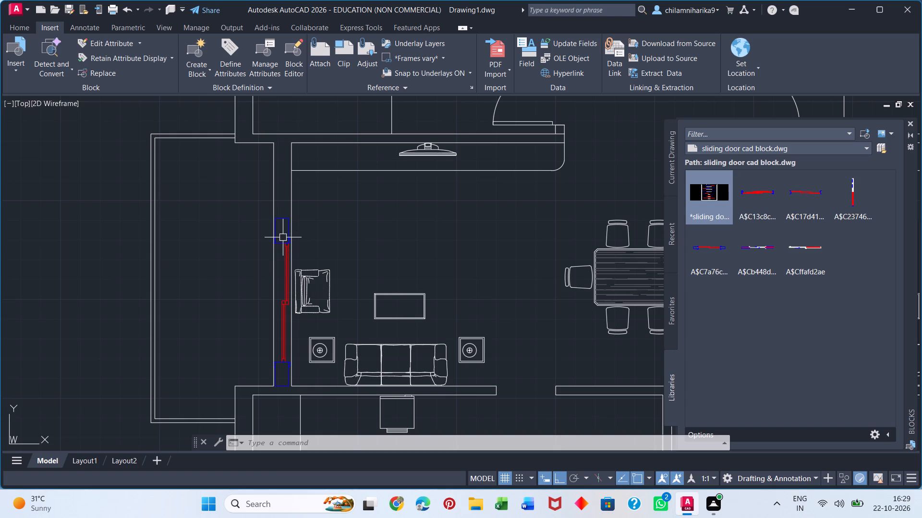
scroll(283, 237, "up", 4)
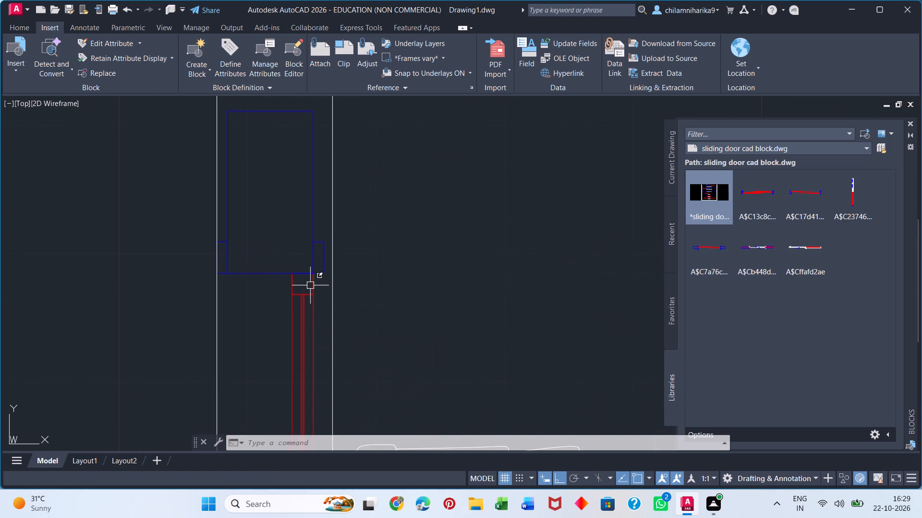
middle_click_drag(309, 346, 267, 136)
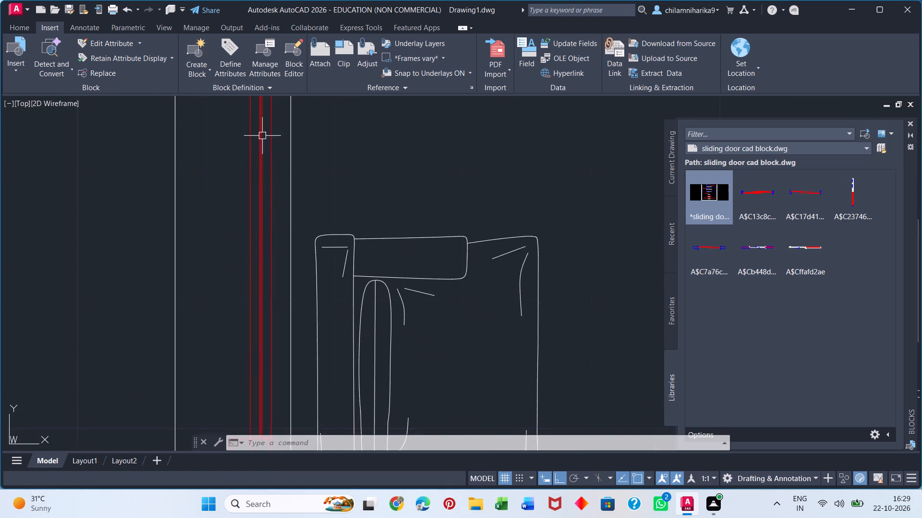
scroll(249, 236, "down", 4)
scroll(245, 351, "up", 4)
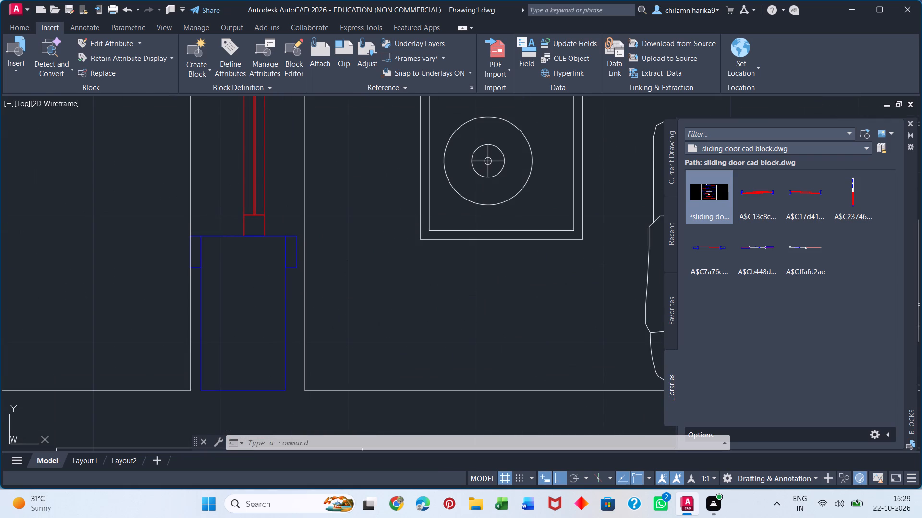
left_click(215, 237)
right_click(216, 259)
left_click(261, 182)
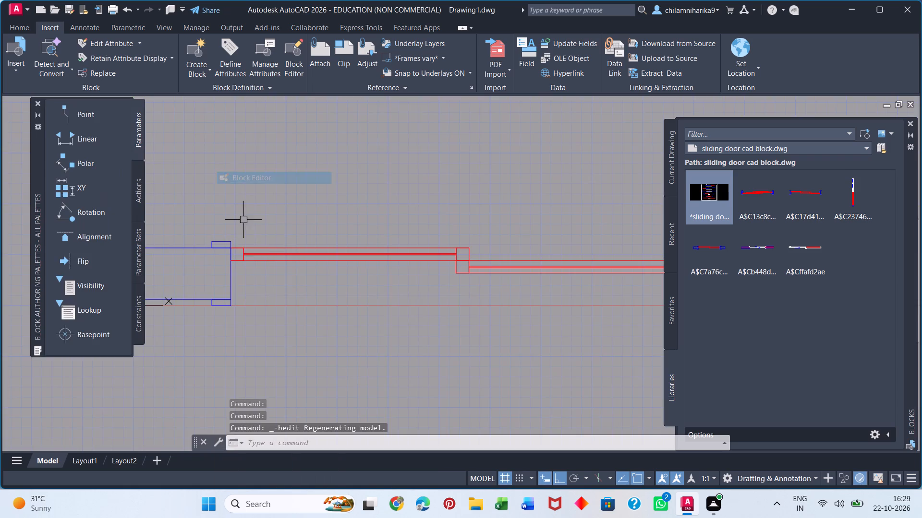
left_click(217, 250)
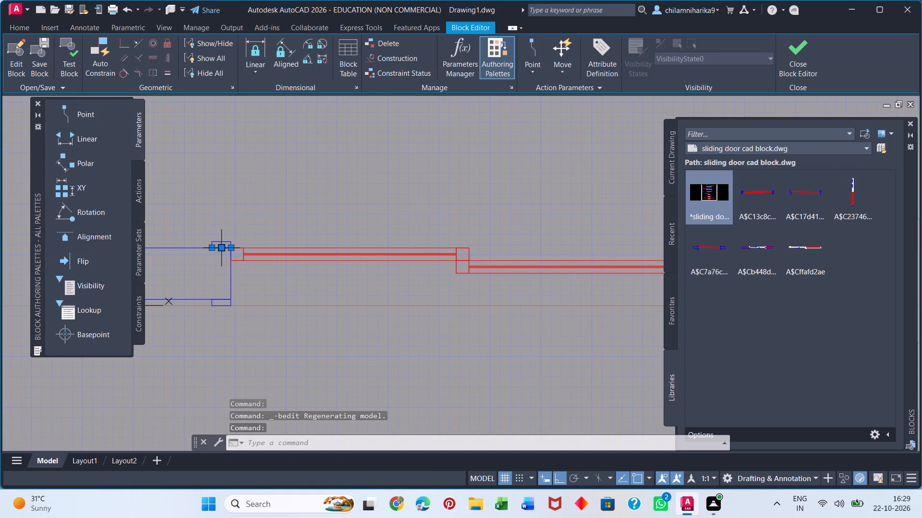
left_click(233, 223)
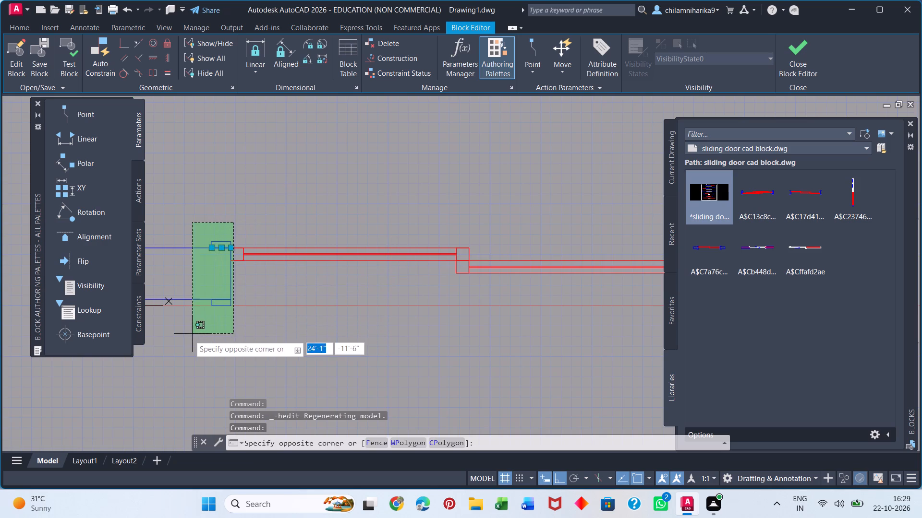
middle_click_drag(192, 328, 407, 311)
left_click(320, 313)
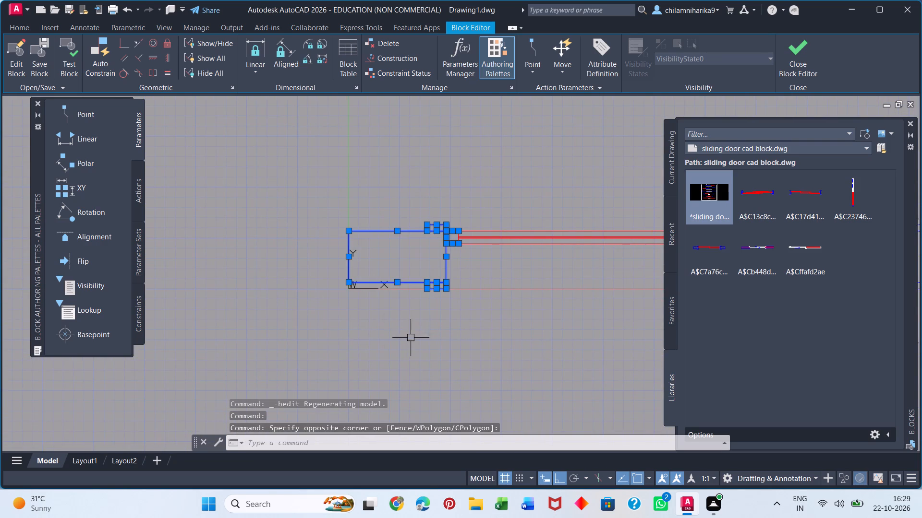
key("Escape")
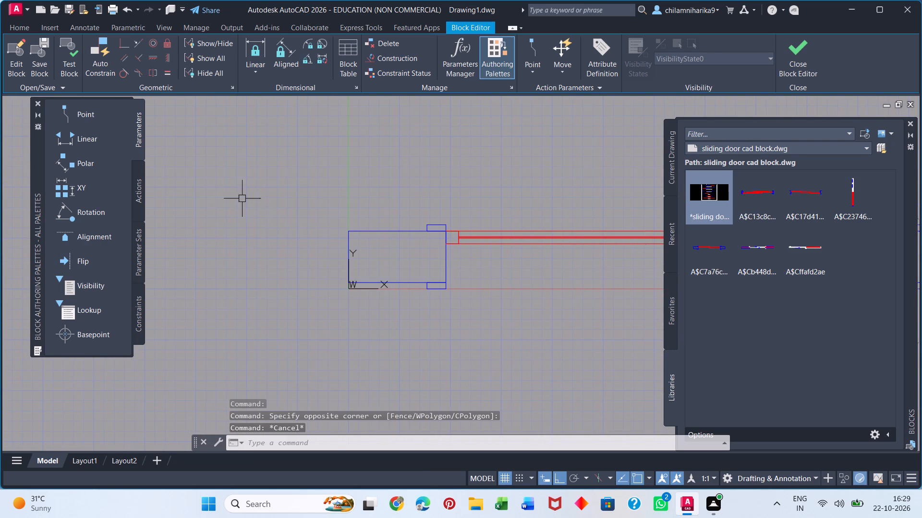
Delete the blue jamb rectangle and its small trim pieces at the origin end of the door block.
left_click(298, 169)
left_click(447, 335)
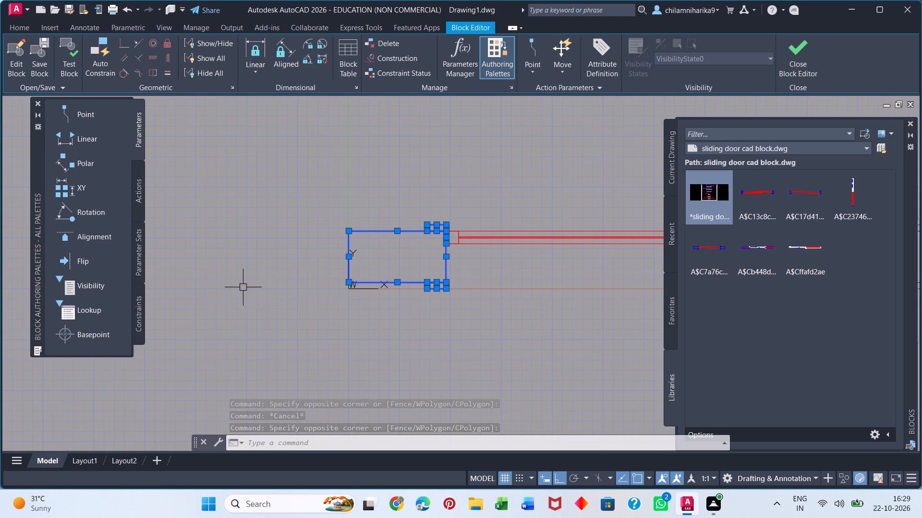
key("Delete")
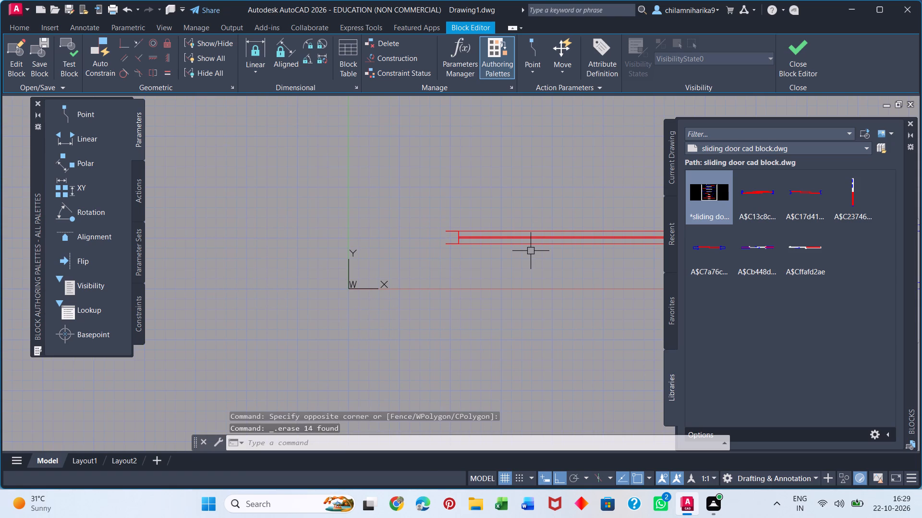
Delete the blue jamb rectangle and its small trim pieces at the far end of the door block.
middle_click_drag(527, 253, 6, 239)
left_click(382, 202)
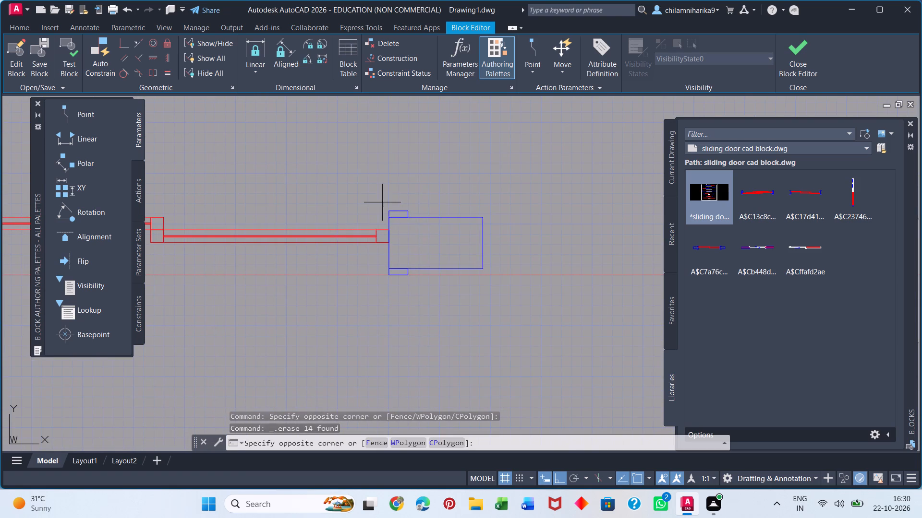
left_click(513, 316)
key("Delete")
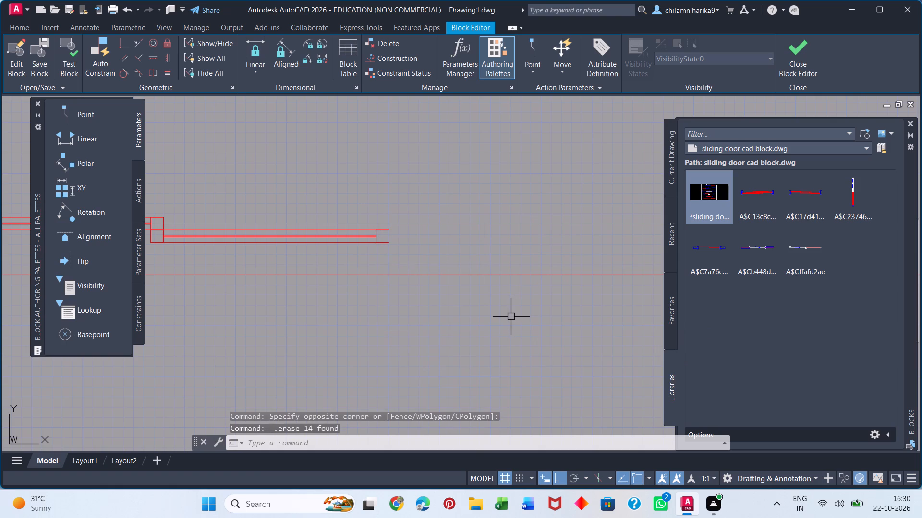
Close the Block Editor, saving the changes to the sliding door block.
left_click(807, 64)
left_click(492, 218)
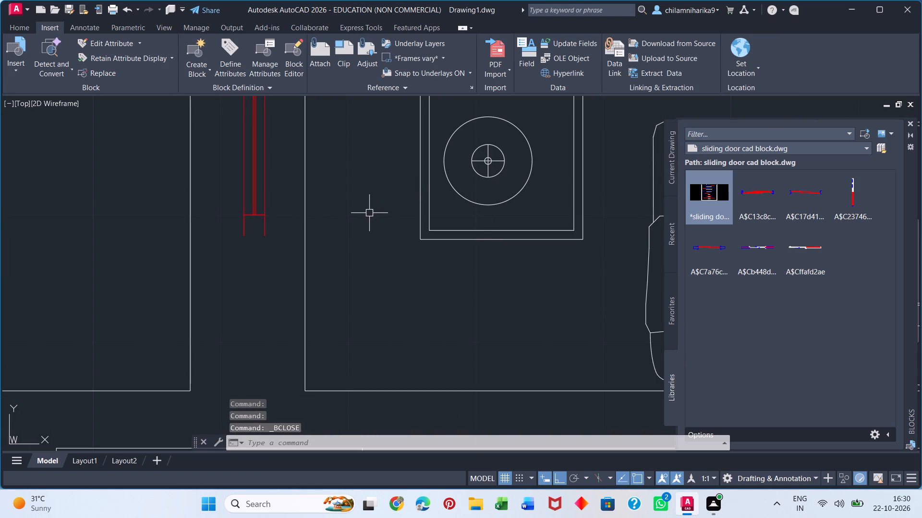
Scale up the sliding door about its lower end so it fills more of the living room–balcony wall, picking the size freehand.
scroll(232, 229, "down", 4)
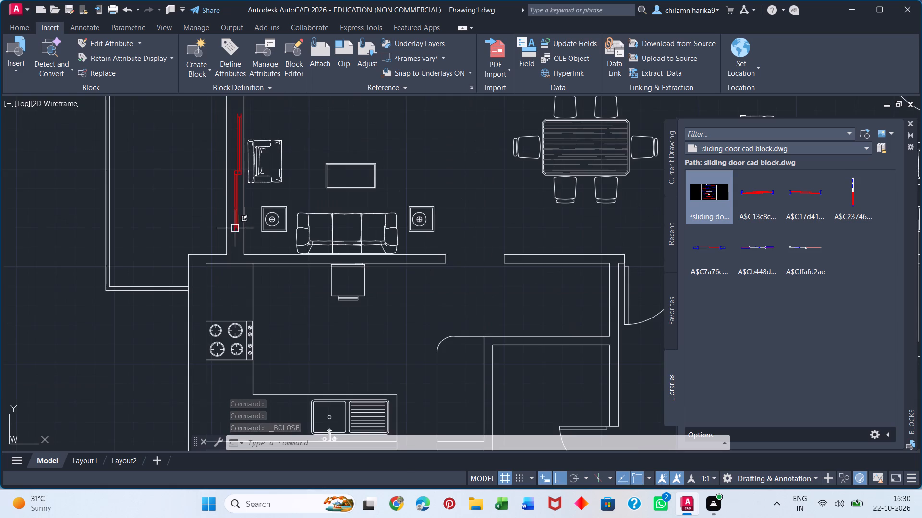
middle_click_drag(233, 157, 242, 268)
left_click(246, 287)
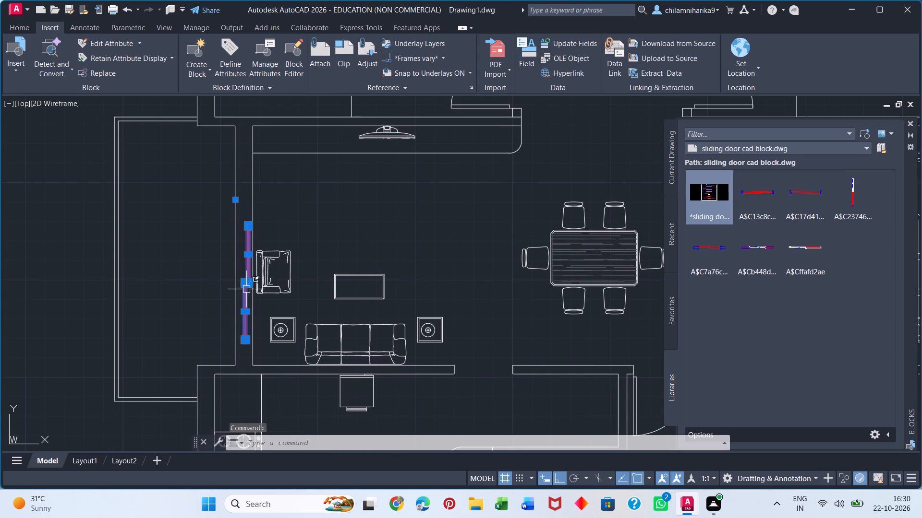
key("s")
key("c")
key("Return")
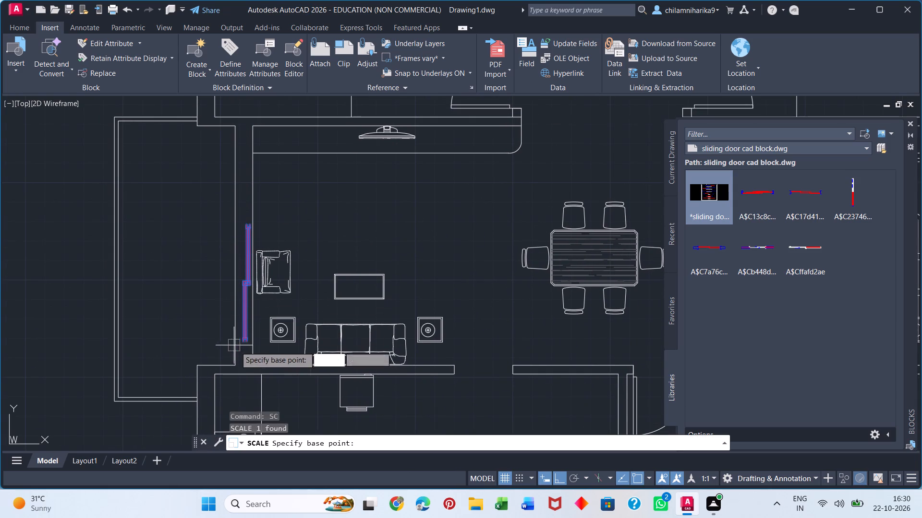
left_click(240, 347)
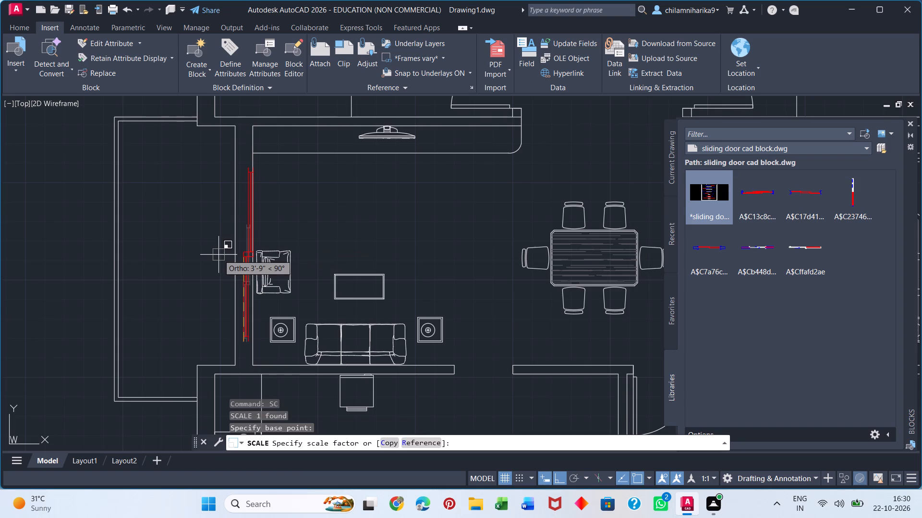
left_click(218, 255)
Move the enlarged door horizontally toward the balcony from its middle overlap, roughly centring it within the wall thickness.
left_click(243, 255)
key("m")
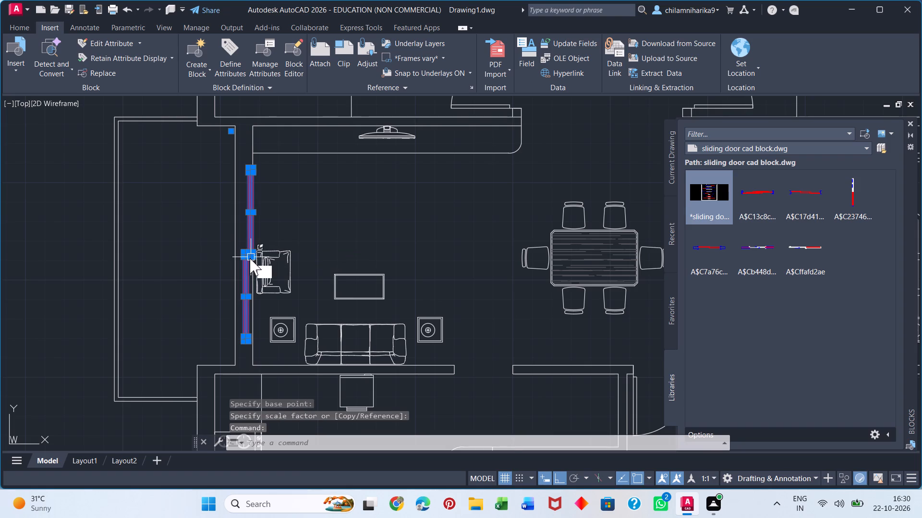
key("Return")
scroll(246, 258, "up", 7)
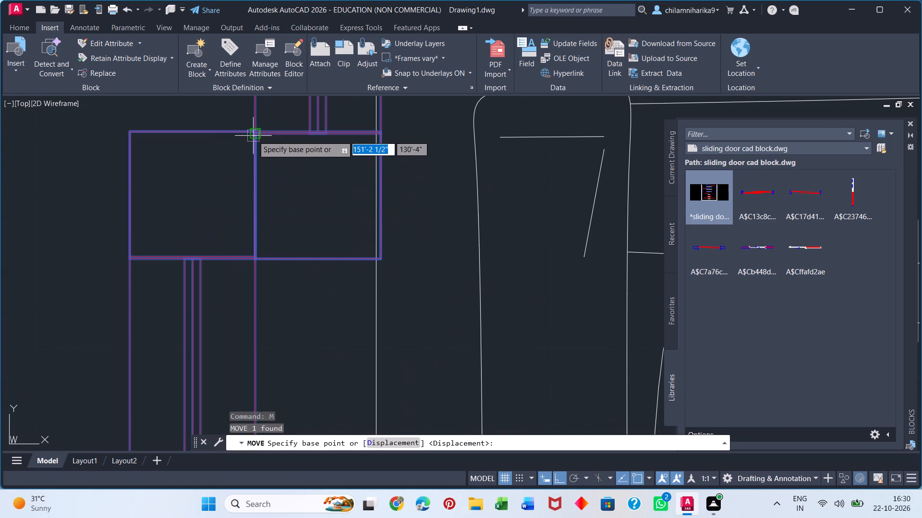
left_click(255, 196)
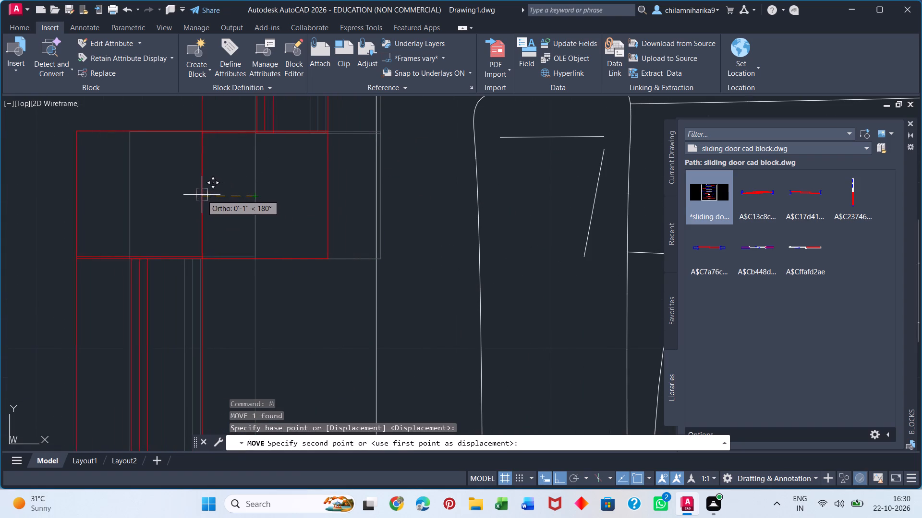
left_click(173, 188)
scroll(212, 189, "down", 3)
scroll(228, 252, "down", 2)
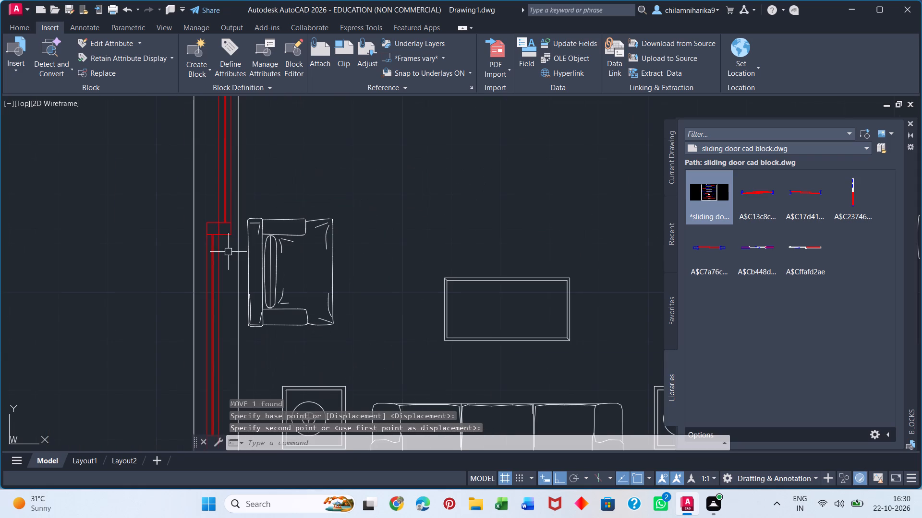
scroll(212, 227, "down", 3)
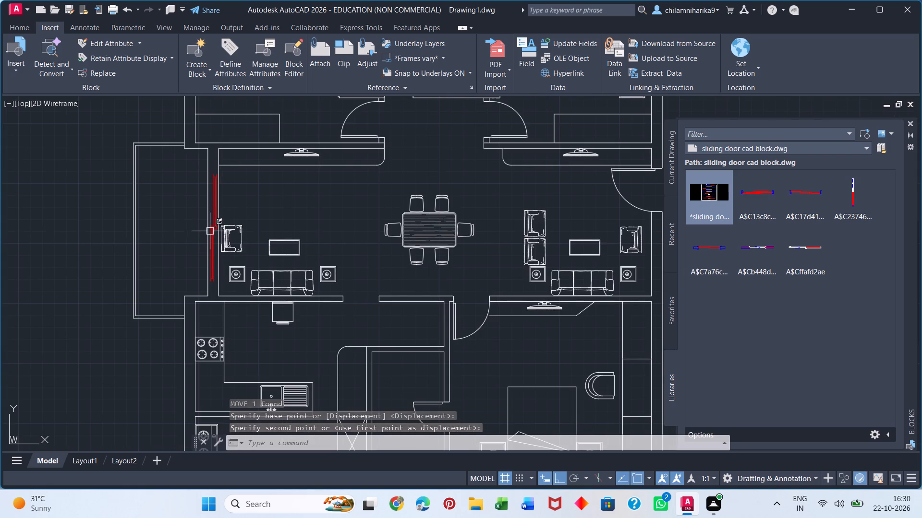
Draw a 9" line straight across the balcony wall just above the door's upper end.
key("l")
key("Return")
scroll(190, 176, "up", 5)
middle_click_drag(356, 155, 300, 328)
scroll(301, 318, "down", 1)
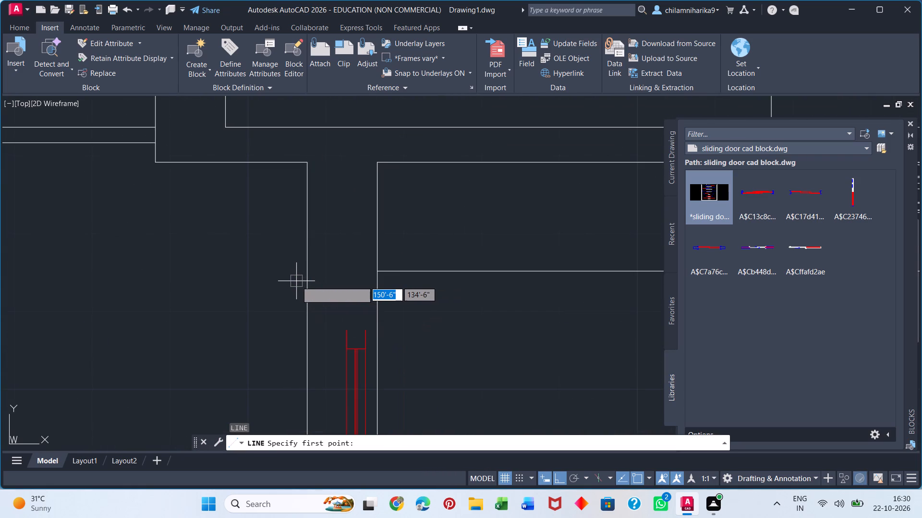
left_click(306, 287)
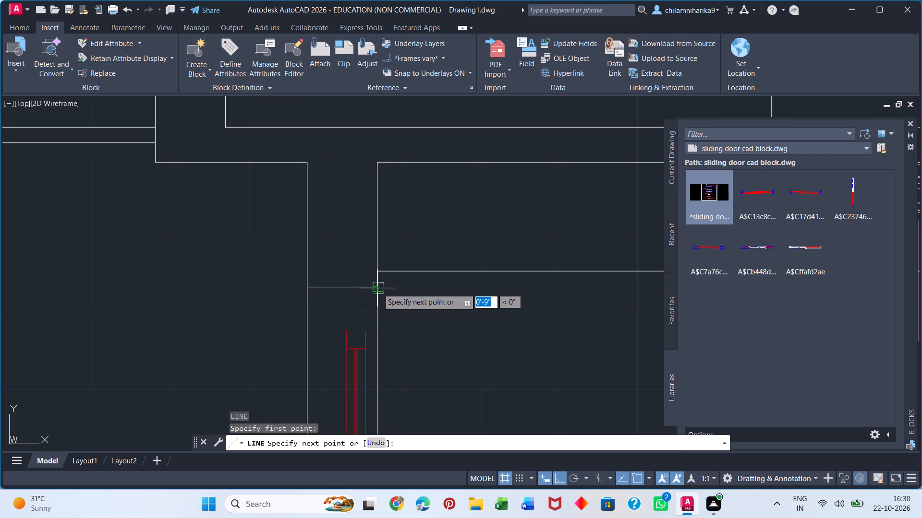
left_click(377, 288)
scroll(334, 303, "down", 4)
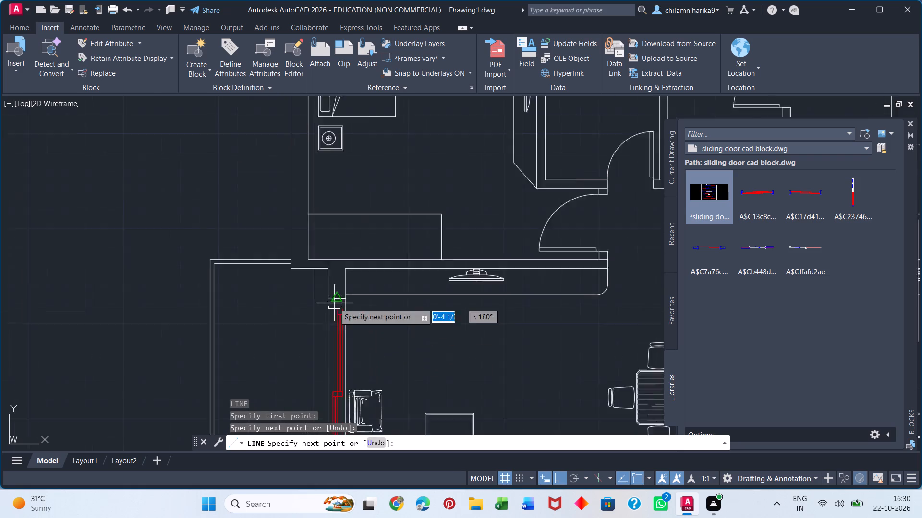
middle_click_drag(340, 361, 338, 199)
key("space")
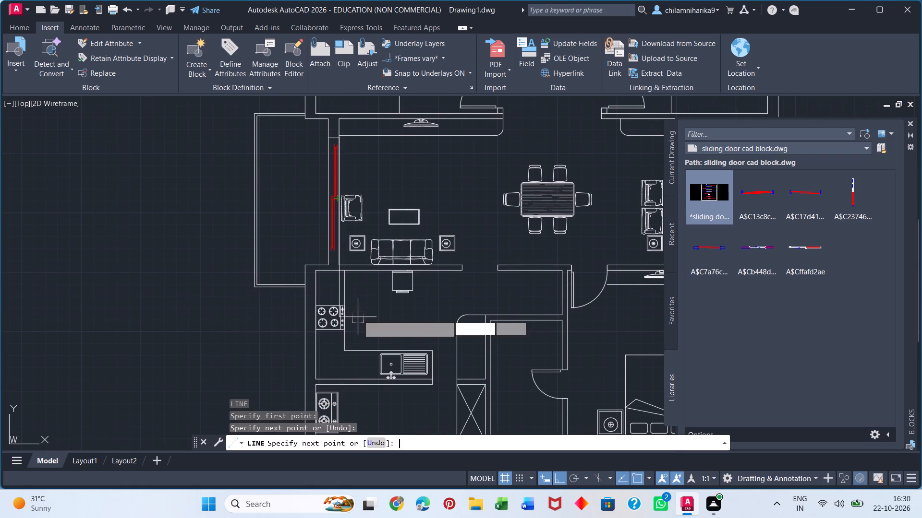
Draw a second line straight across the balcony wall just below the door's lower end.
key("space")
scroll(327, 257, "up", 5)
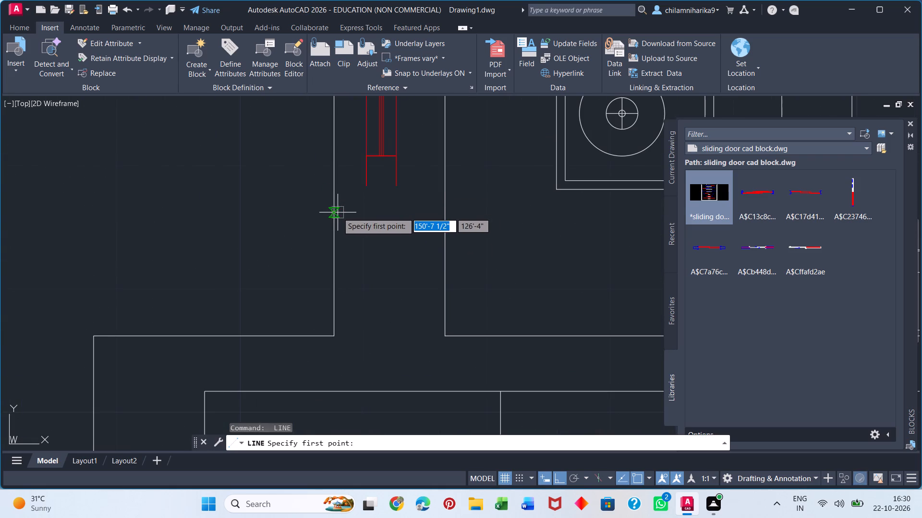
left_click_drag(333, 212, 339, 212)
left_click(444, 212)
key("space")
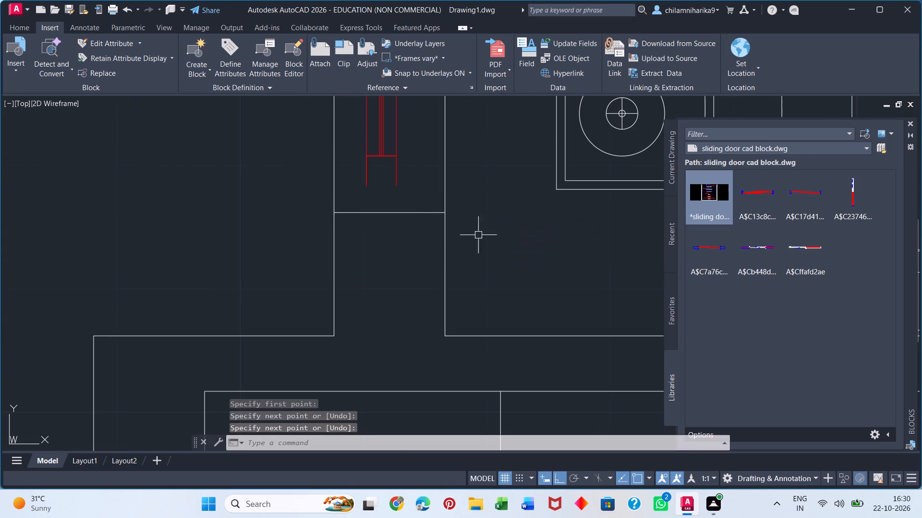
Move the sliding door straight down so its lower end meets the line across the wall below it.
left_click(367, 145)
key("m")
key("Return")
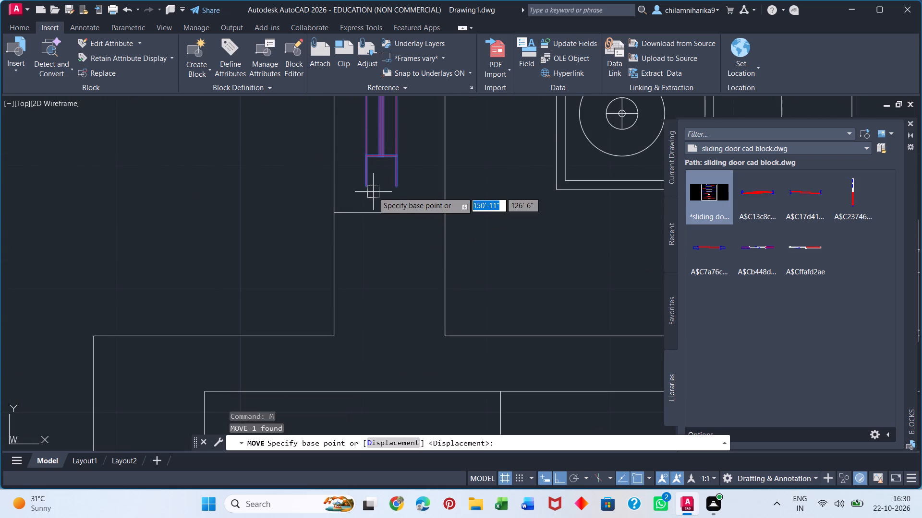
left_click(367, 184)
left_click(363, 213)
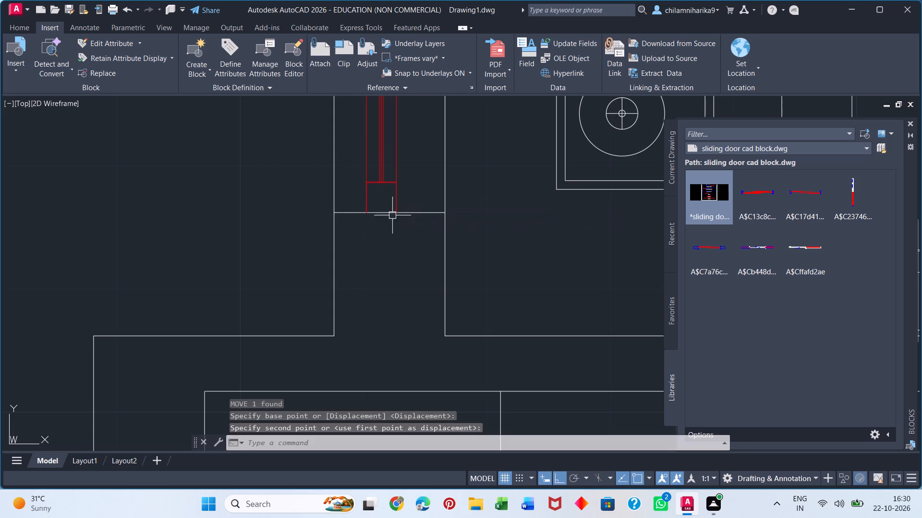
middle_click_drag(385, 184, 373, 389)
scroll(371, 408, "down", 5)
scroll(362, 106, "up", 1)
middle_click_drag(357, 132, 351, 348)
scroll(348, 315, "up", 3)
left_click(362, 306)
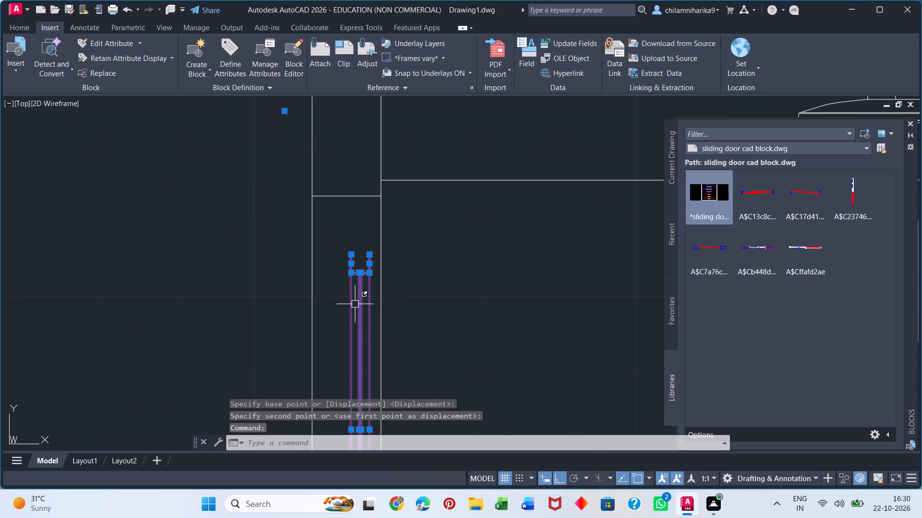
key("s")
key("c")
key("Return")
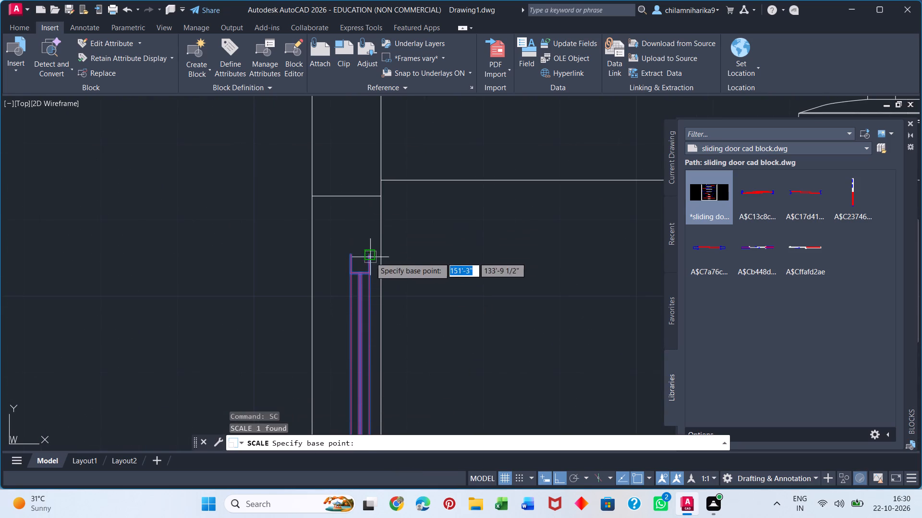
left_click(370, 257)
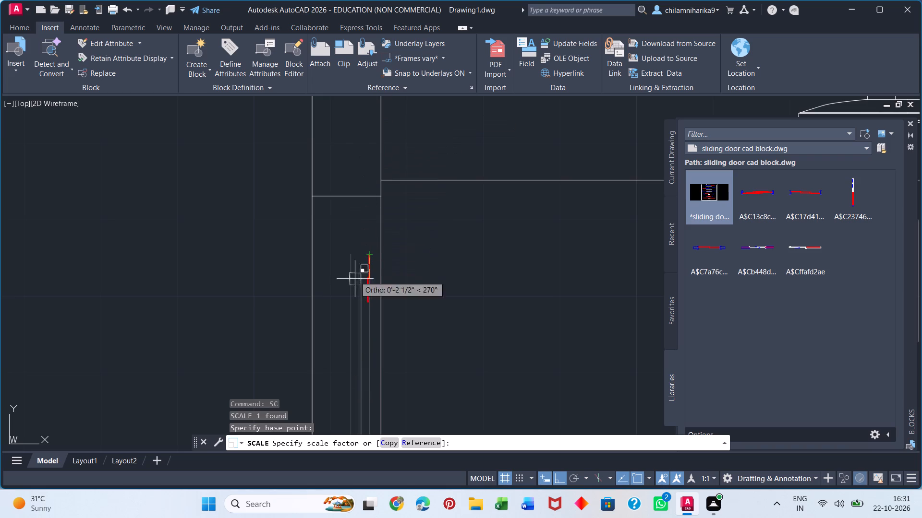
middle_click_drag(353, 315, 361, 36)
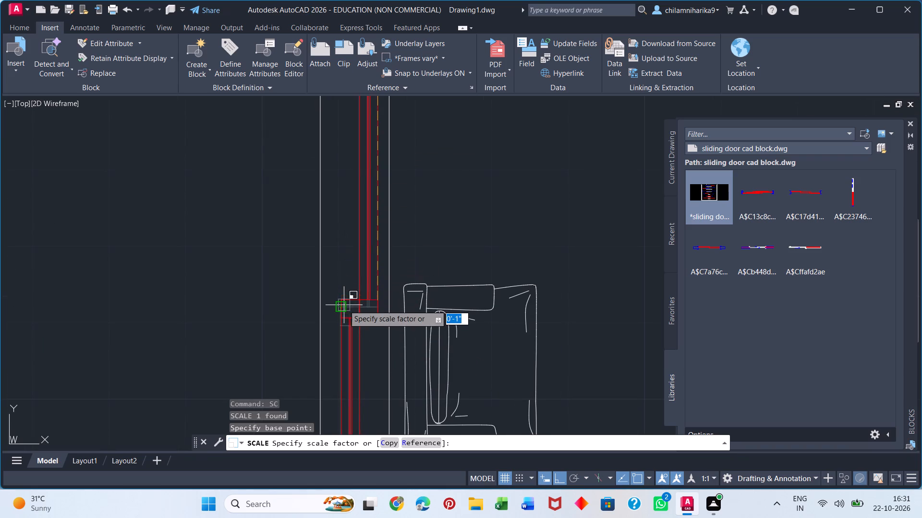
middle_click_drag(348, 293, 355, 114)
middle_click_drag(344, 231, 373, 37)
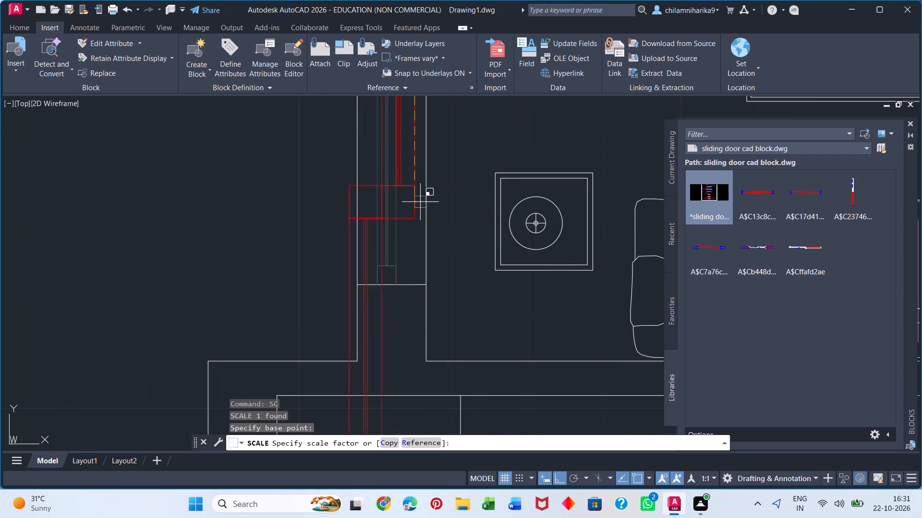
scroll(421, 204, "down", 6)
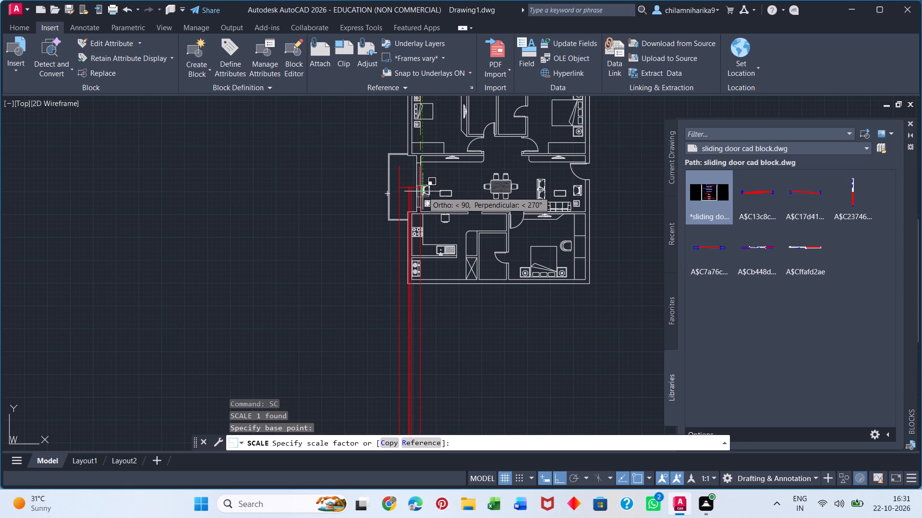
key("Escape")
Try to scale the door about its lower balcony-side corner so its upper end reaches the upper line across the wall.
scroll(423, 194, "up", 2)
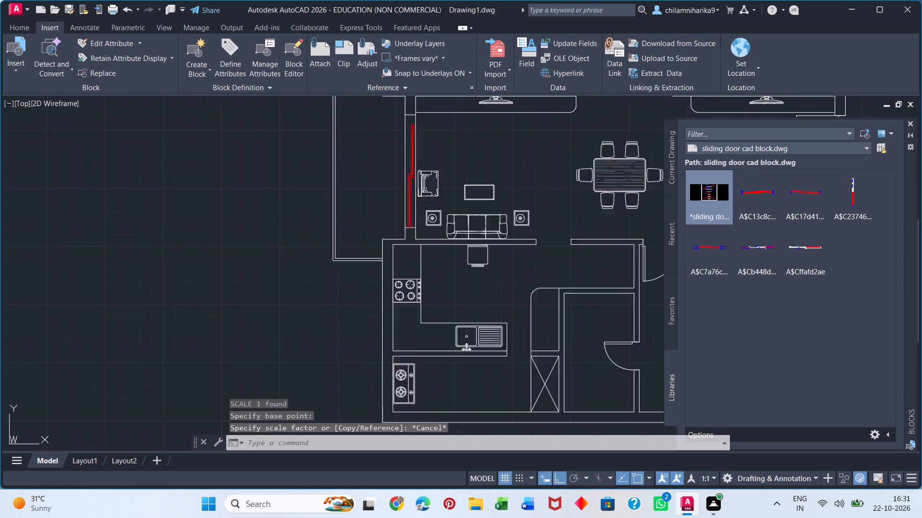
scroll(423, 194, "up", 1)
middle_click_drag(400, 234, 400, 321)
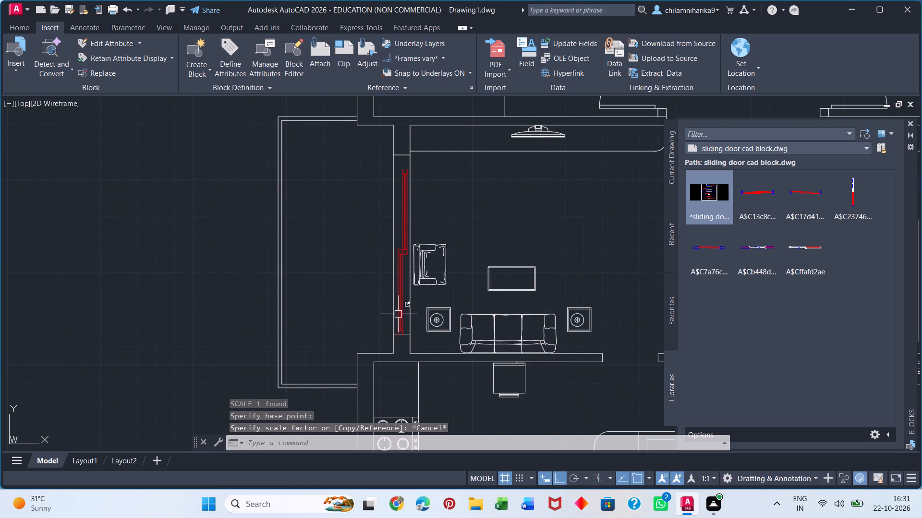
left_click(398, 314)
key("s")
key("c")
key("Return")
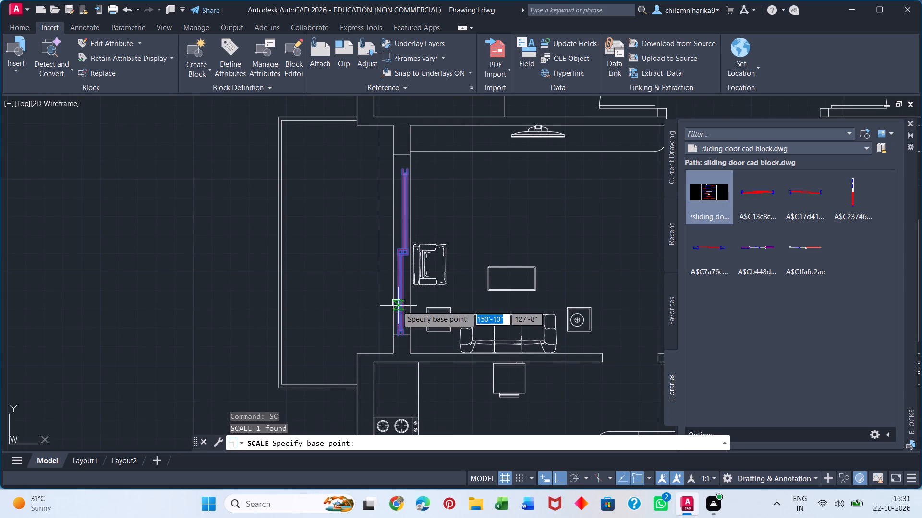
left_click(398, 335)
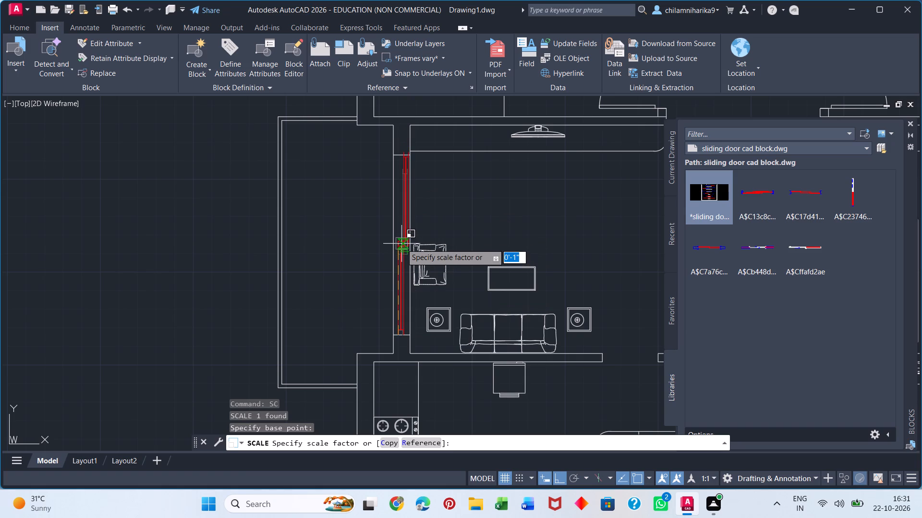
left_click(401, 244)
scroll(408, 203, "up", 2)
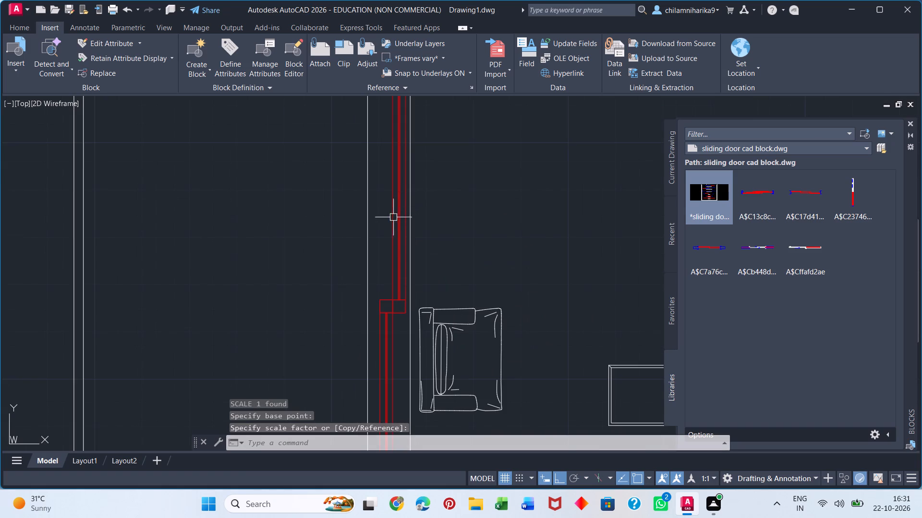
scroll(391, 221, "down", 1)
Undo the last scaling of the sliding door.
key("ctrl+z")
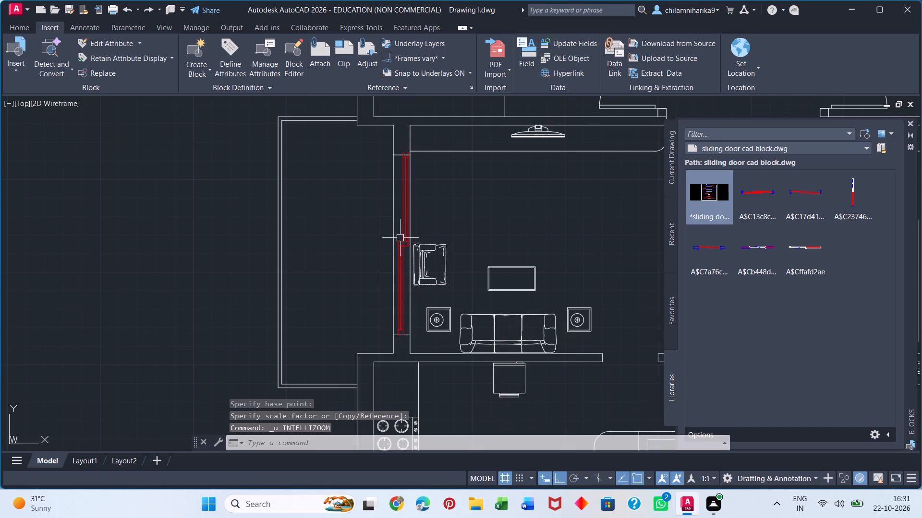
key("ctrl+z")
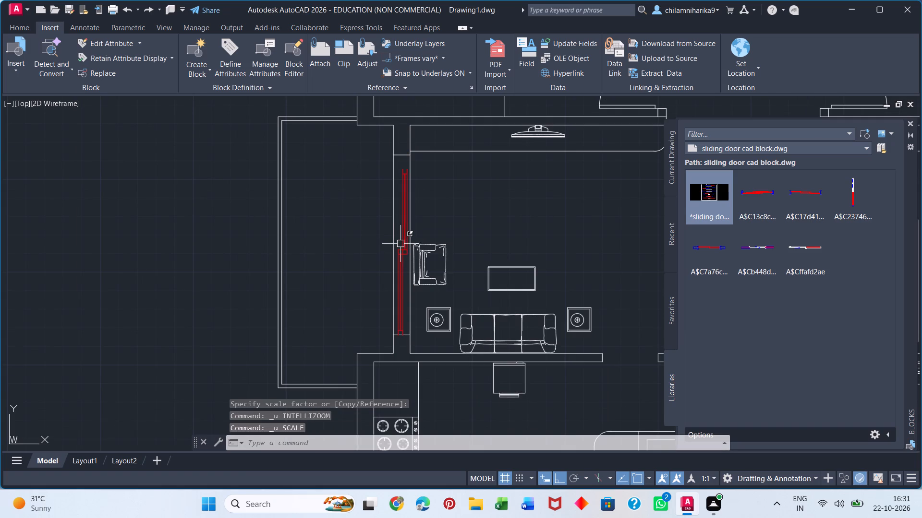
Scale the sliding door about its lower balcony-side corner so its upper end reaches almost to the upper line across the wall.
left_click(401, 242)
type("SC")
key("Return")
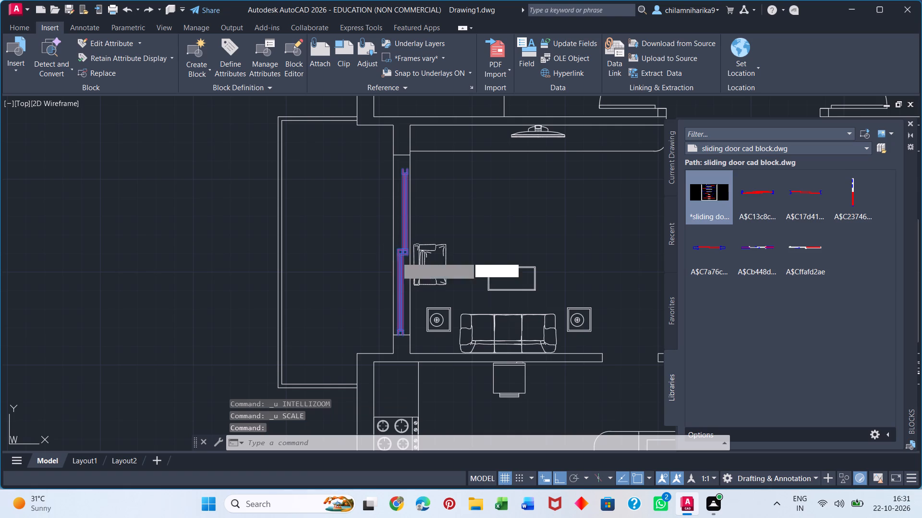
scroll(398, 335, "up", 4)
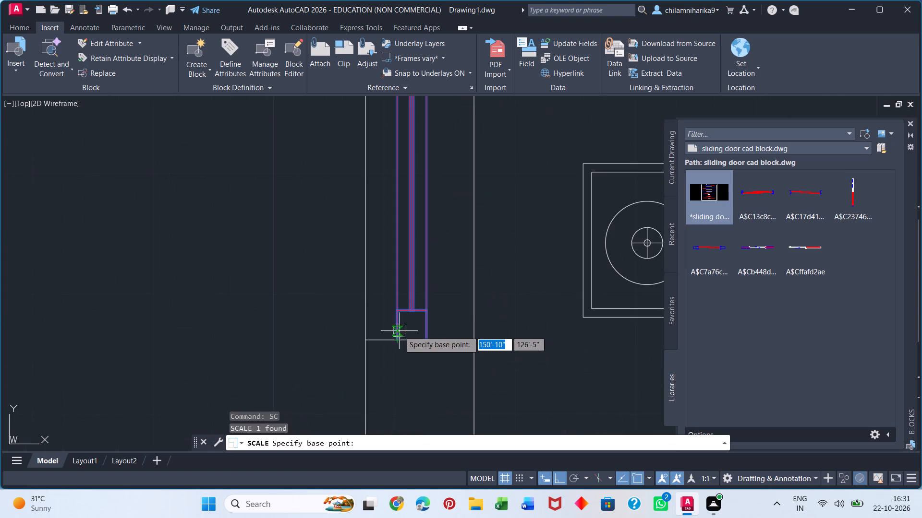
left_click(396, 339)
middle_click_drag(407, 262, 391, 438)
scroll(403, 356, "down", 3)
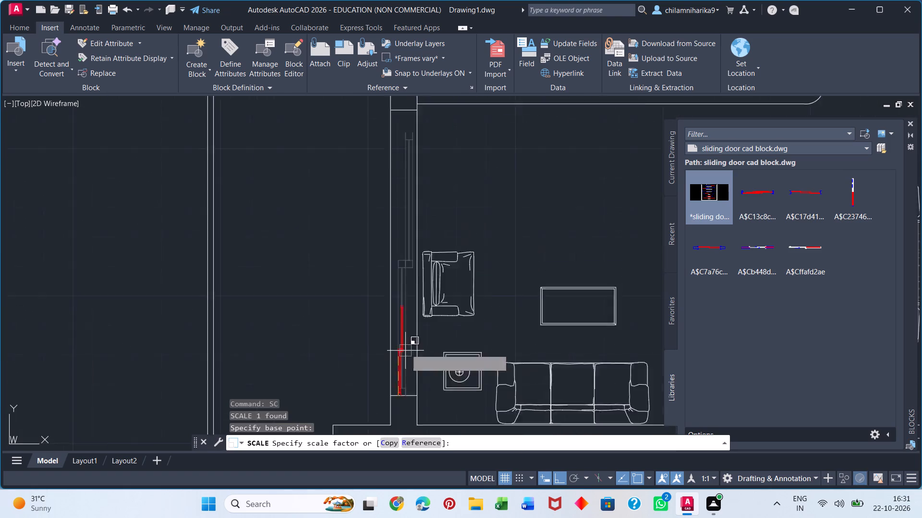
scroll(406, 348, "down", 1)
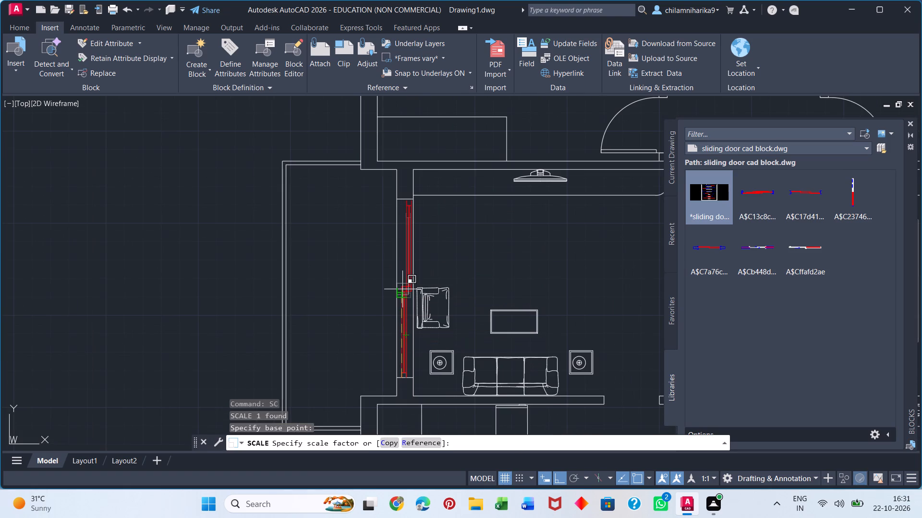
scroll(402, 289, "up", 1)
left_click(401, 290)
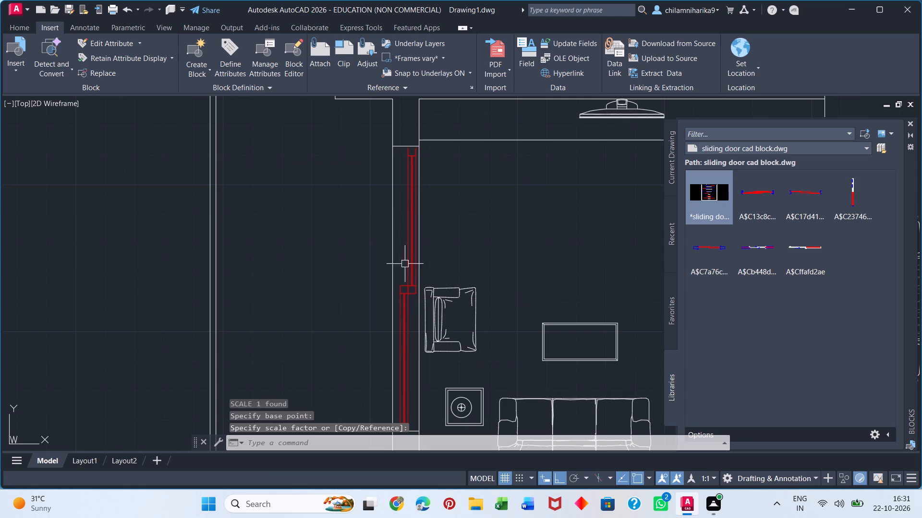
Move the upper line across the wall down by its midpoint onto the door's upper balcony-side corner.
scroll(407, 129, "up", 4)
left_click(437, 243)
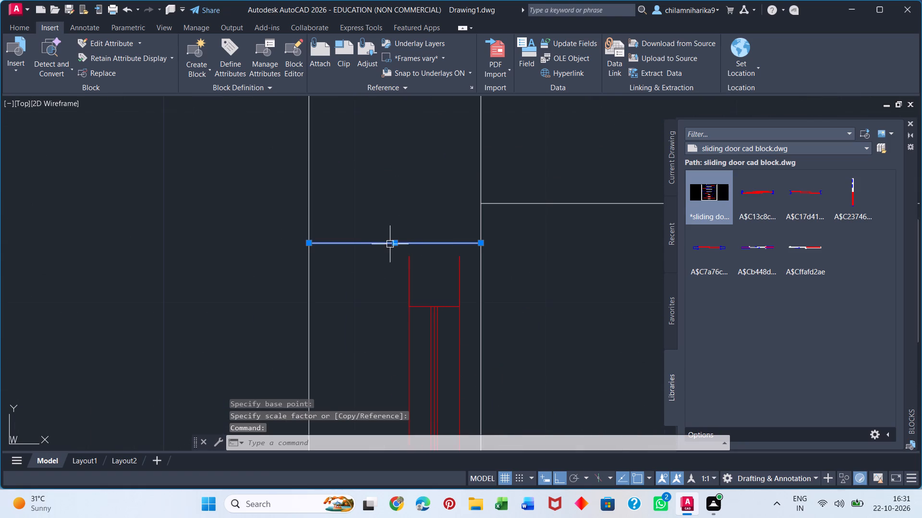
left_click(392, 243)
left_click(393, 256)
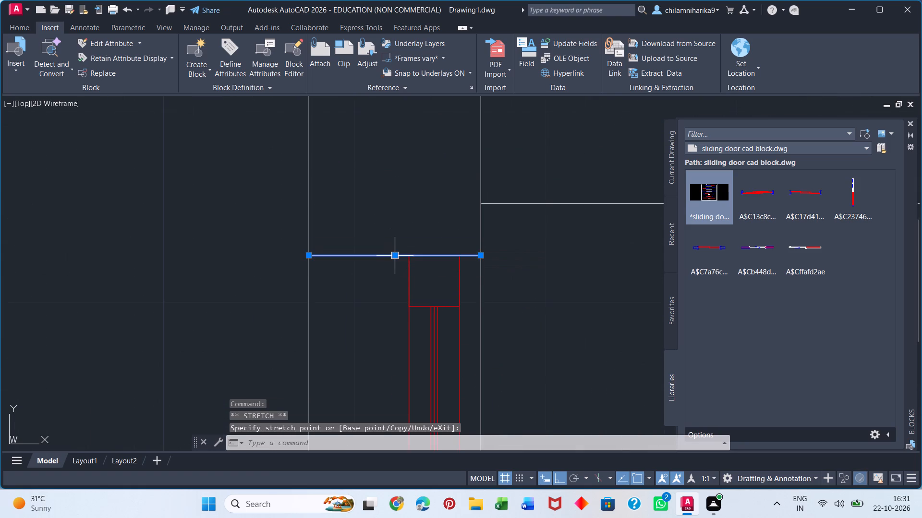
scroll(445, 272, "up", 4)
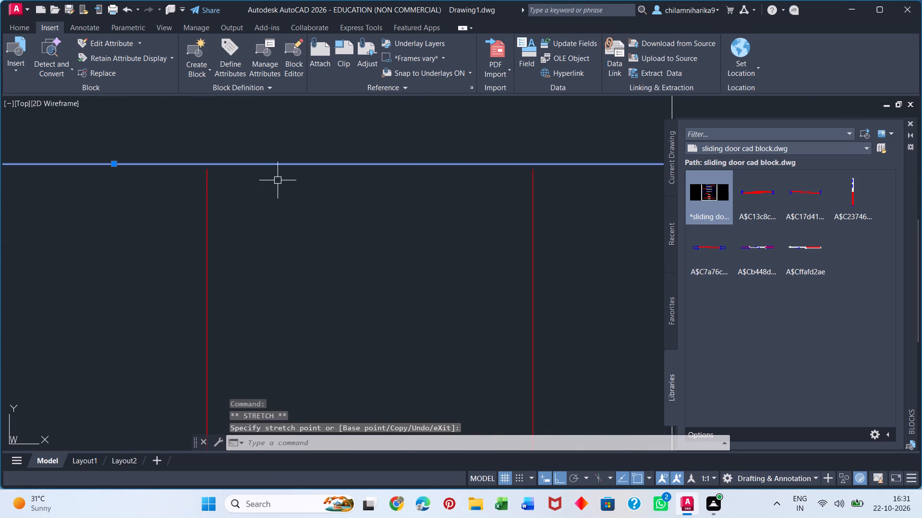
key("Escape")
left_click(261, 164)
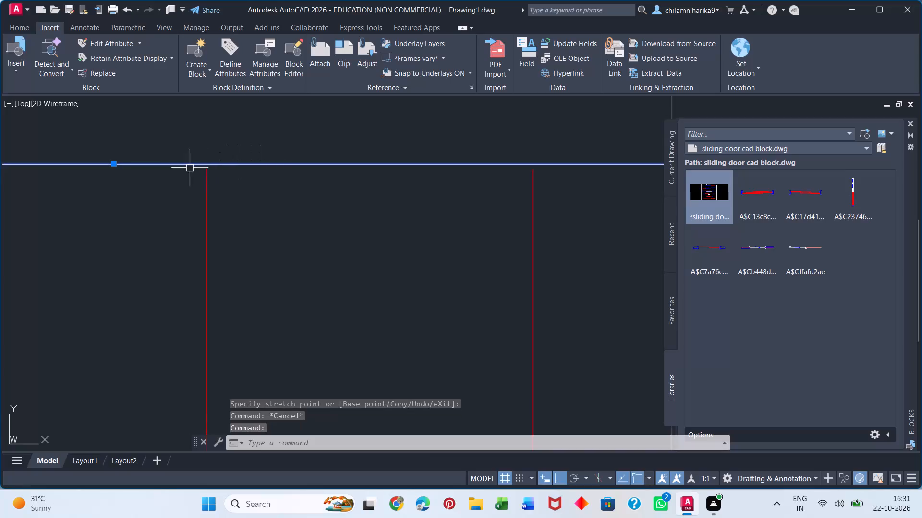
left_click(113, 164)
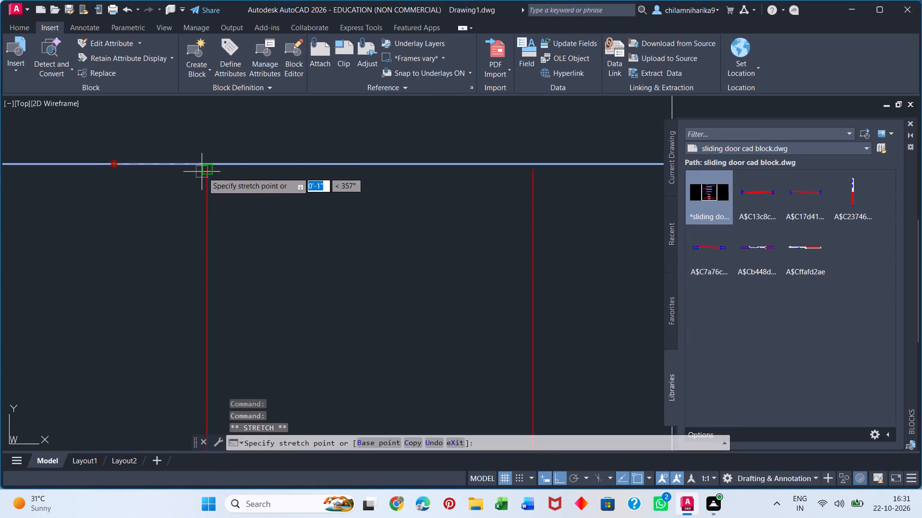
scroll(202, 173, "up", 3)
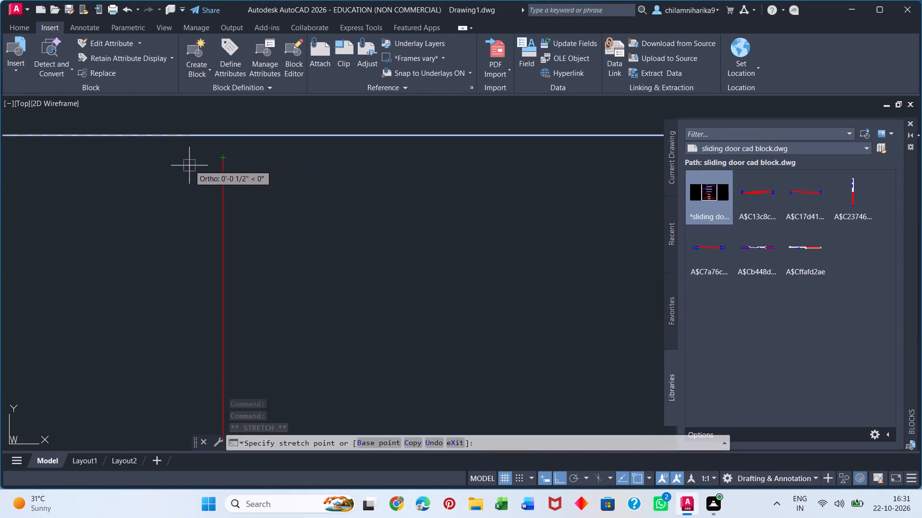
left_click(222, 159)
scroll(265, 154, "down", 4)
scroll(350, 226, "down", 5)
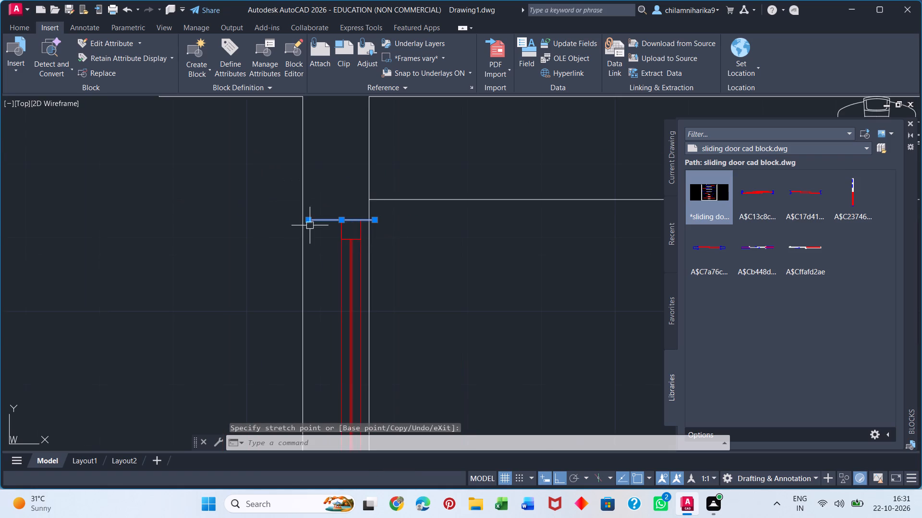
Stretch the upper line's balcony-side end straight out to meet the balcony-side wall face.
scroll(293, 230, "up", 4)
left_click(393, 159)
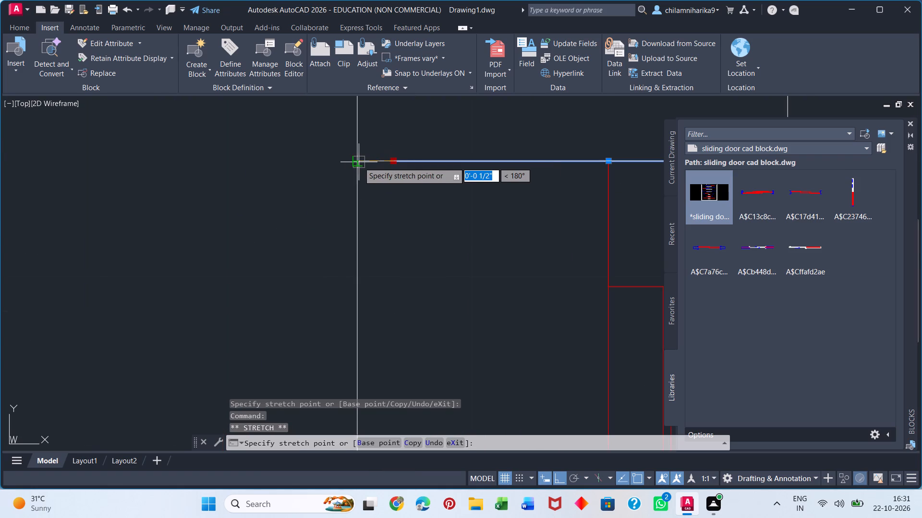
left_click(357, 162)
scroll(339, 205, "down", 2)
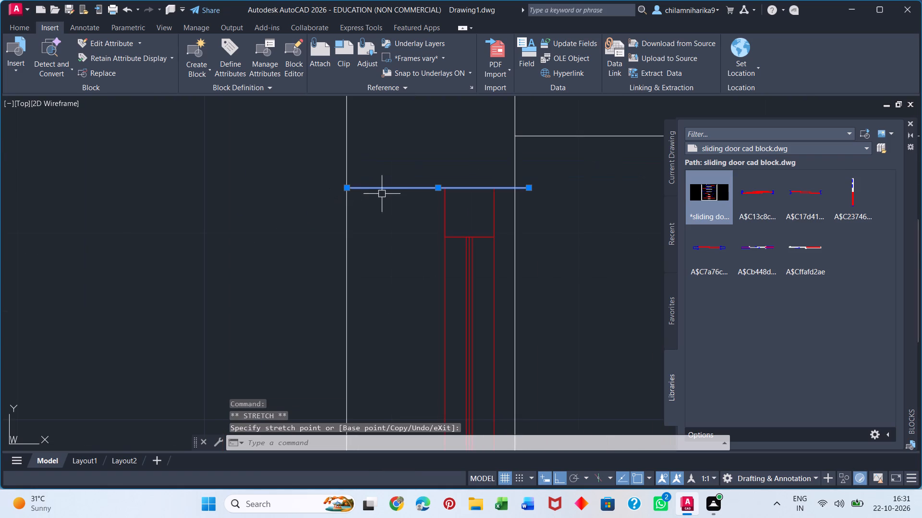
key("Escape")
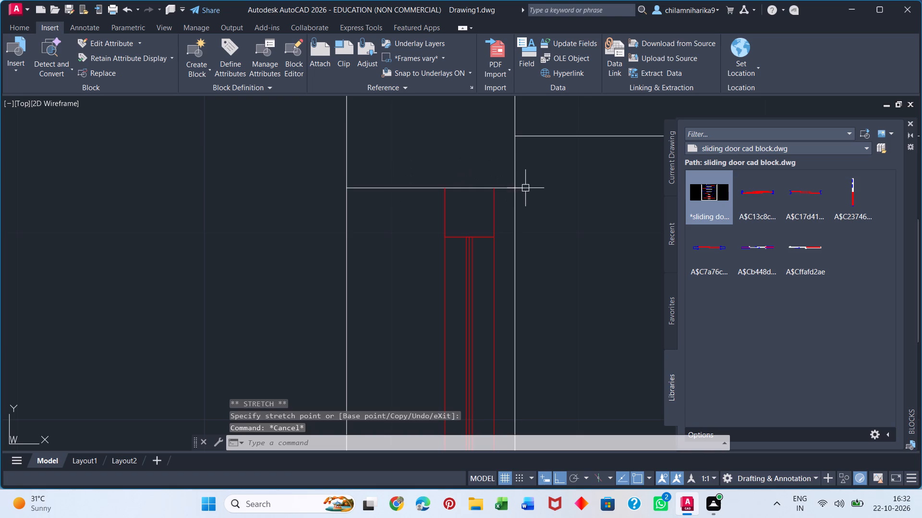
Trim the end of the upper line that projects past the living-room-side wall face.
left_click(526, 188)
key("Escape")
key("t")
key("r")
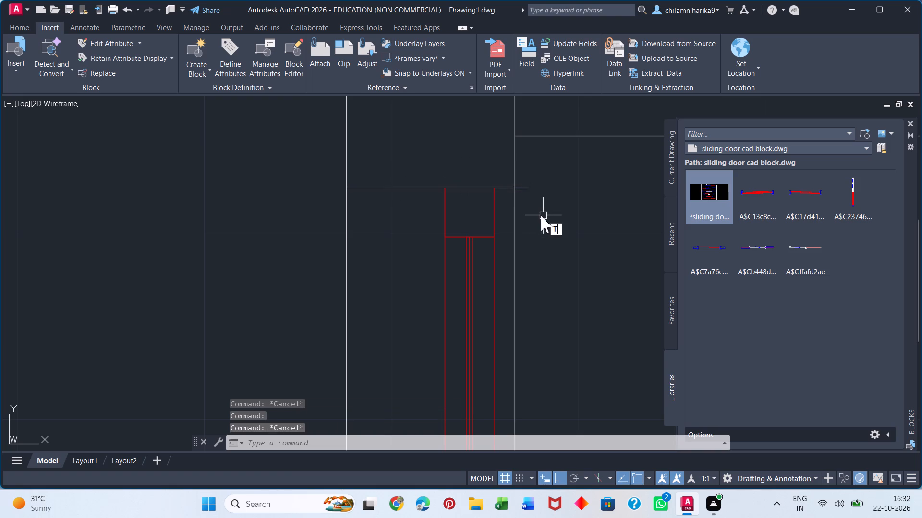
key("Return")
left_click(527, 190)
key("Escape")
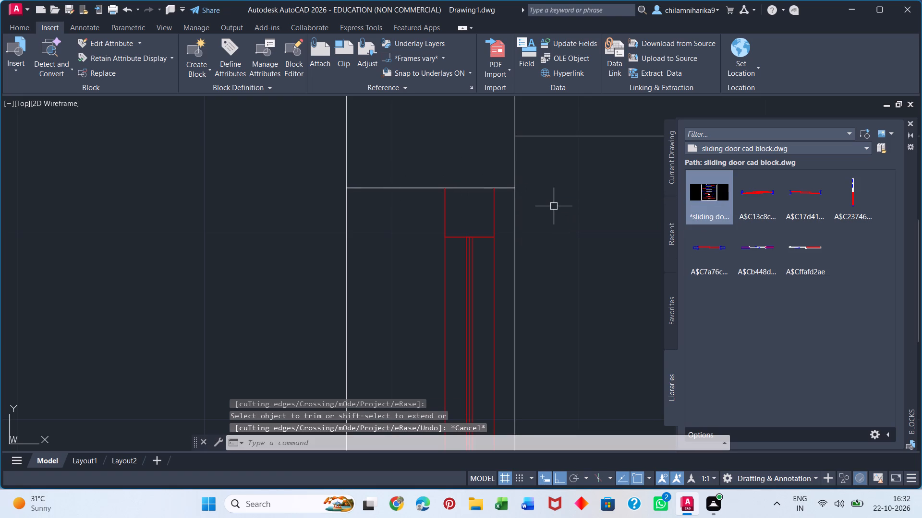
Set the Sliding Door layer's colour to white (index 7) with the door block selected.
scroll(476, 209, "down", 3)
scroll(473, 300, "down", 3)
scroll(480, 353, "up", 1)
middle_click_drag(469, 348, 289, 235)
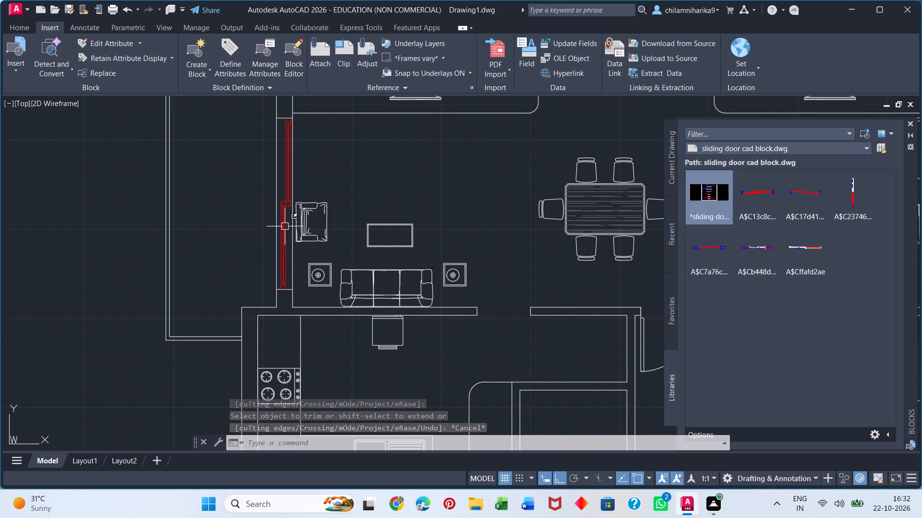
left_click(283, 205)
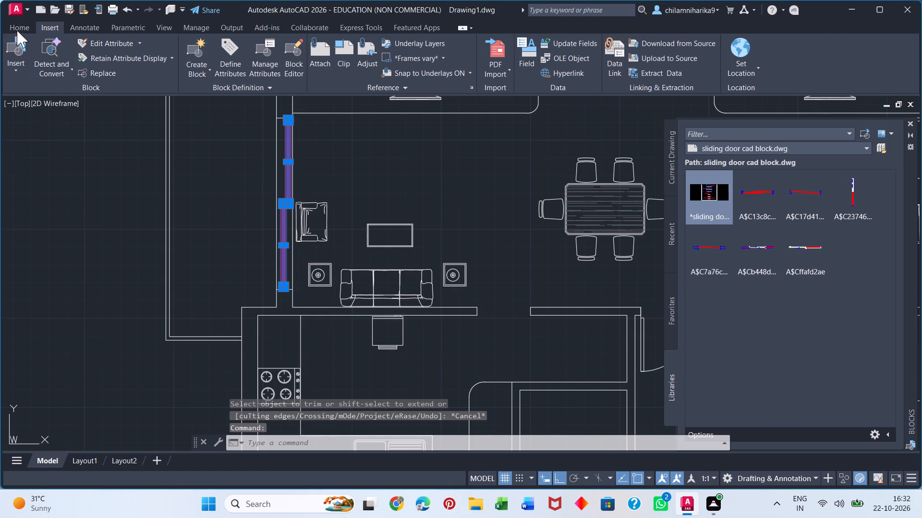
left_click(18, 26)
left_click(473, 43)
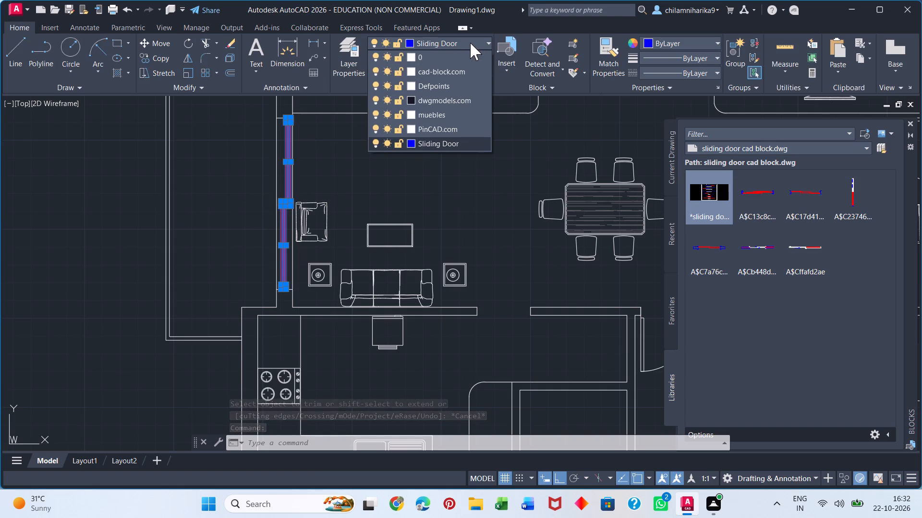
left_click(411, 144)
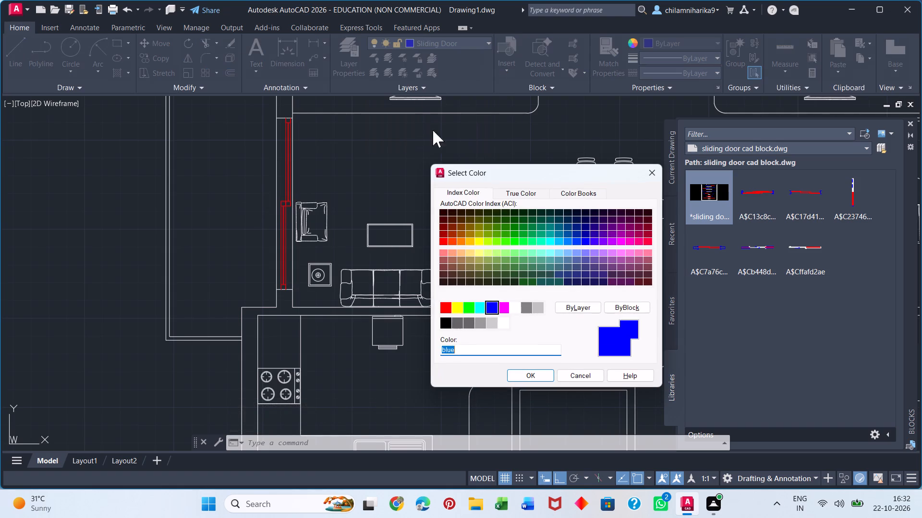
left_click(506, 328)
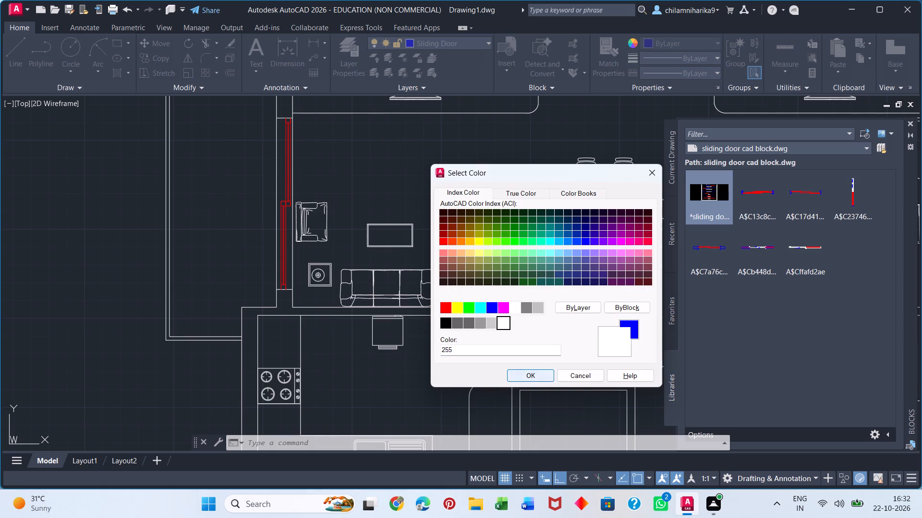
left_click(514, 306)
left_click(529, 376)
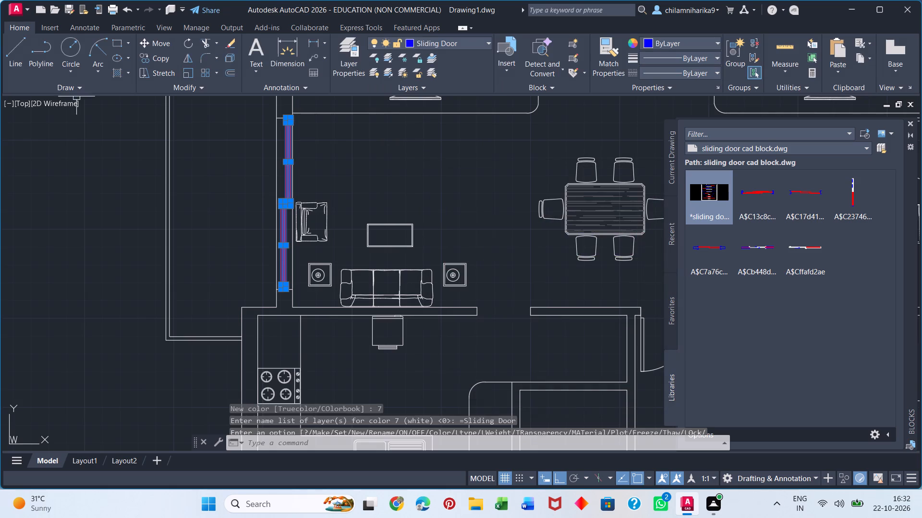
Set the sliding door block's object colour to ByBlock and deselect it.
left_click(647, 42)
left_click(647, 69)
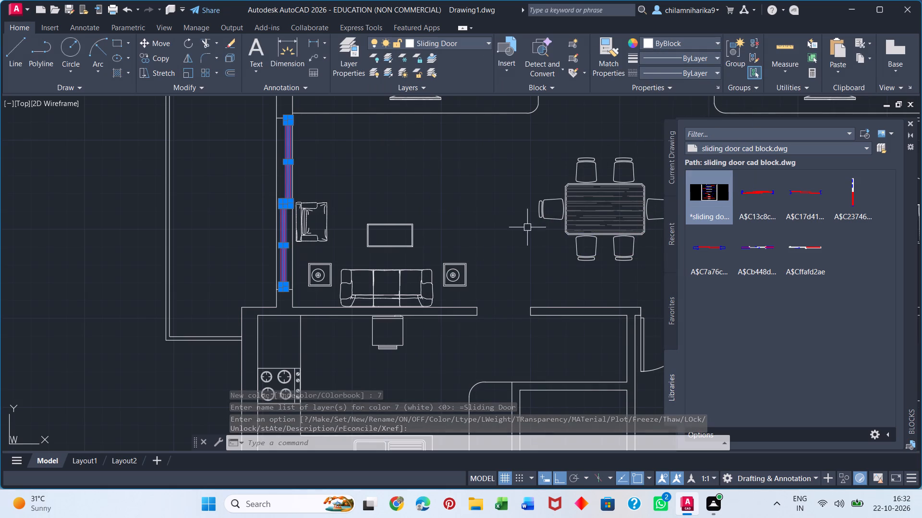
left_click(677, 35)
left_click(679, 42)
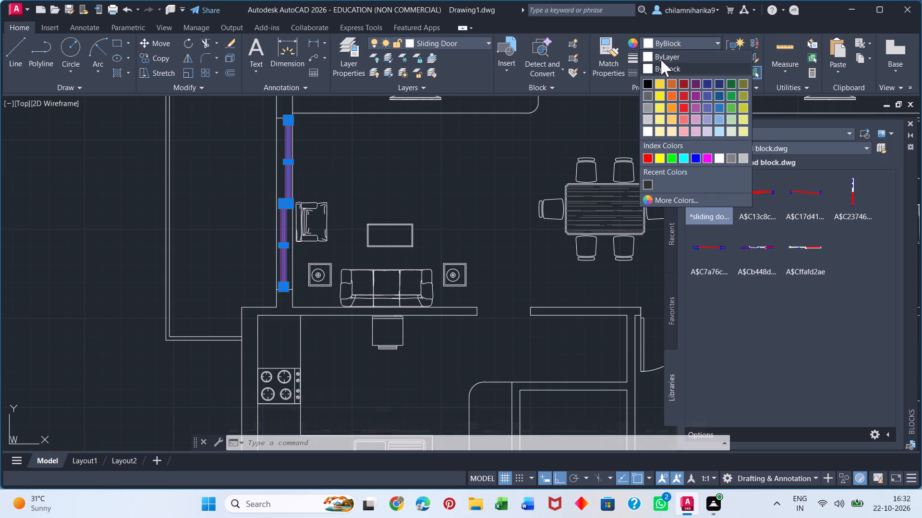
left_click(524, 185)
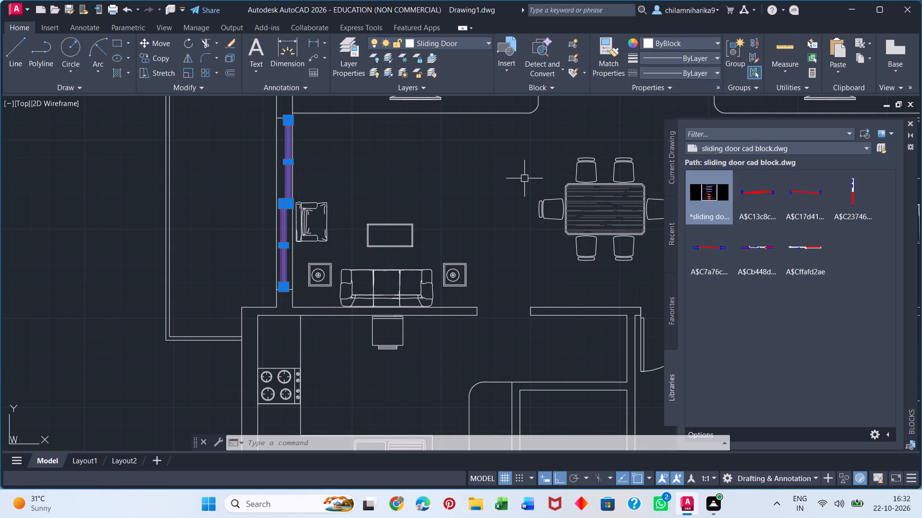
key("Escape")
Set the dwgmodels.com layer's colour to index 255.
left_click(436, 46)
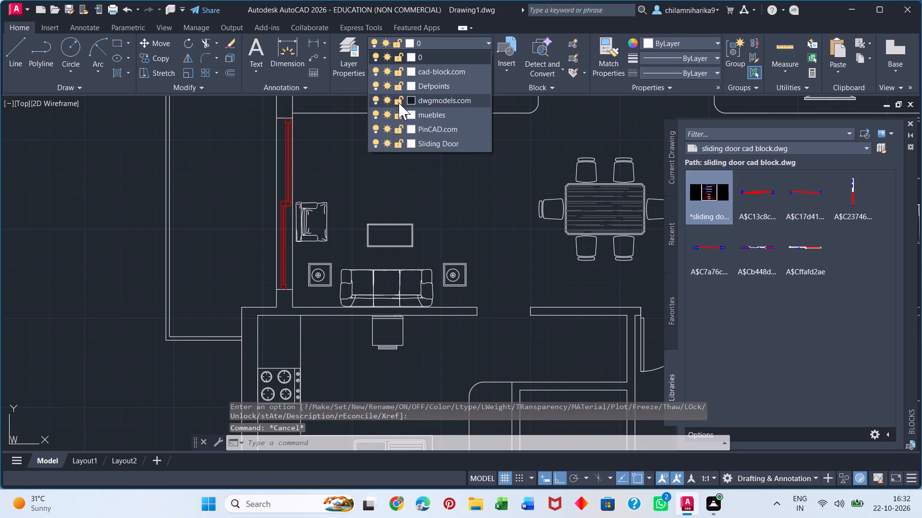
left_click(413, 100)
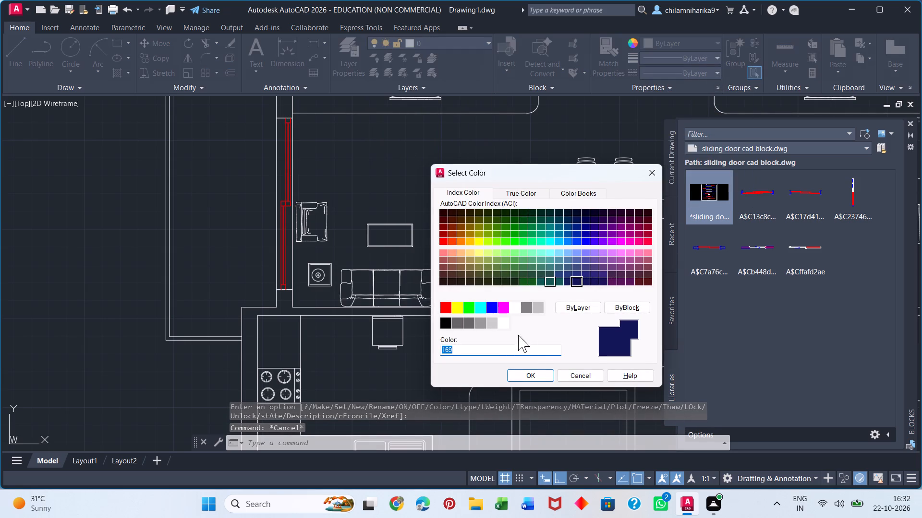
left_click(516, 310)
left_click(506, 323)
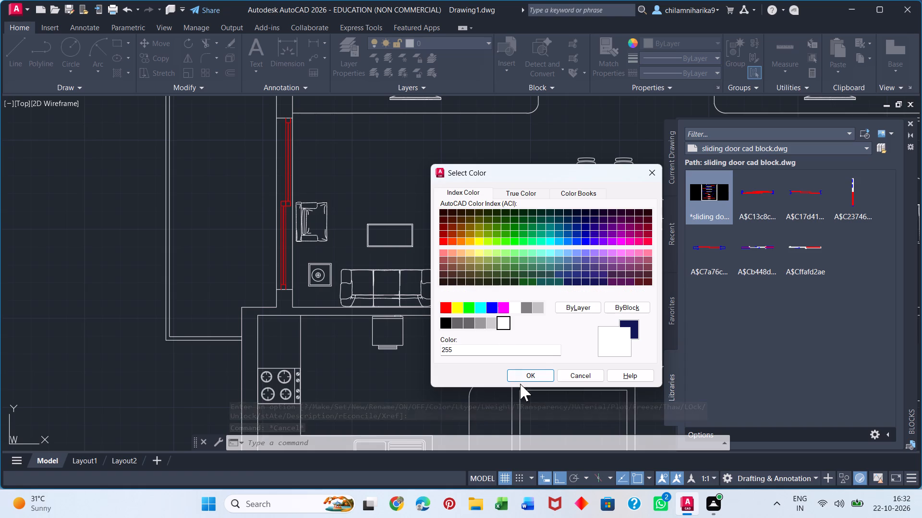
left_click(525, 371)
Check the colour assigned to the sliding door's layer and keep it white.
left_click(292, 167)
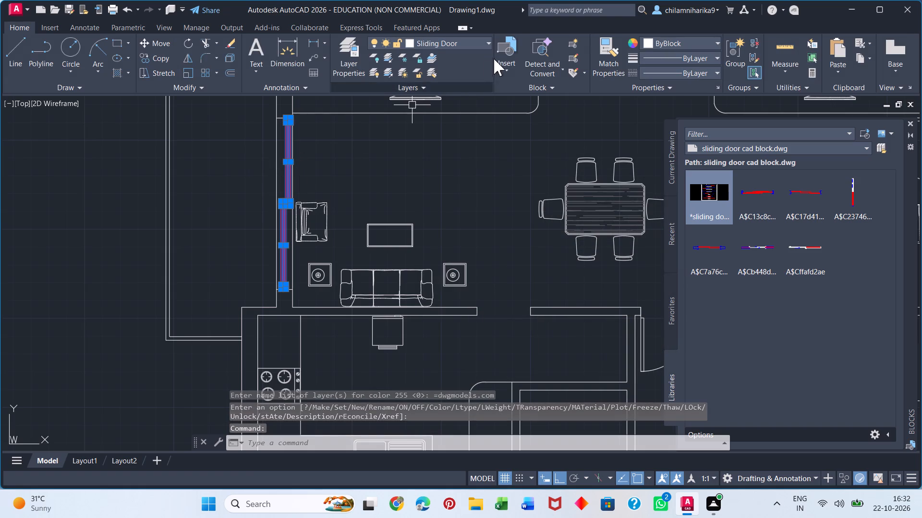
left_click(442, 41)
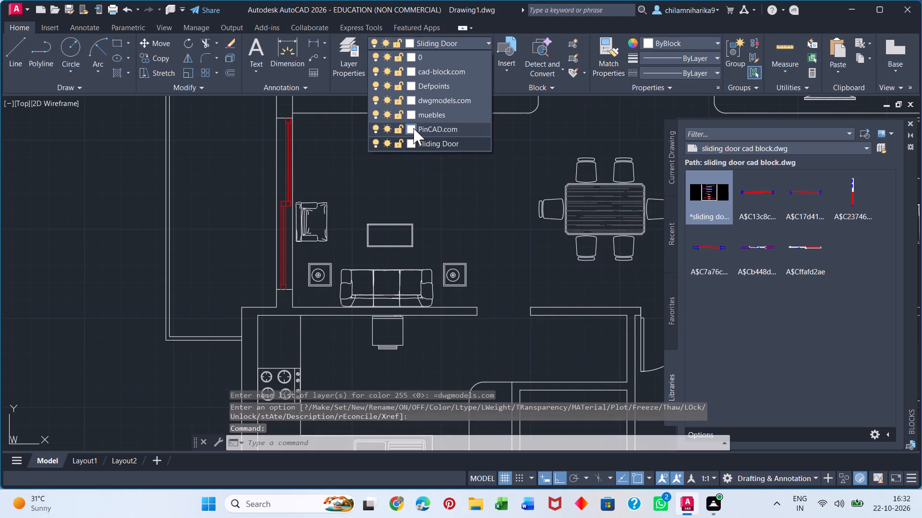
left_click(414, 143)
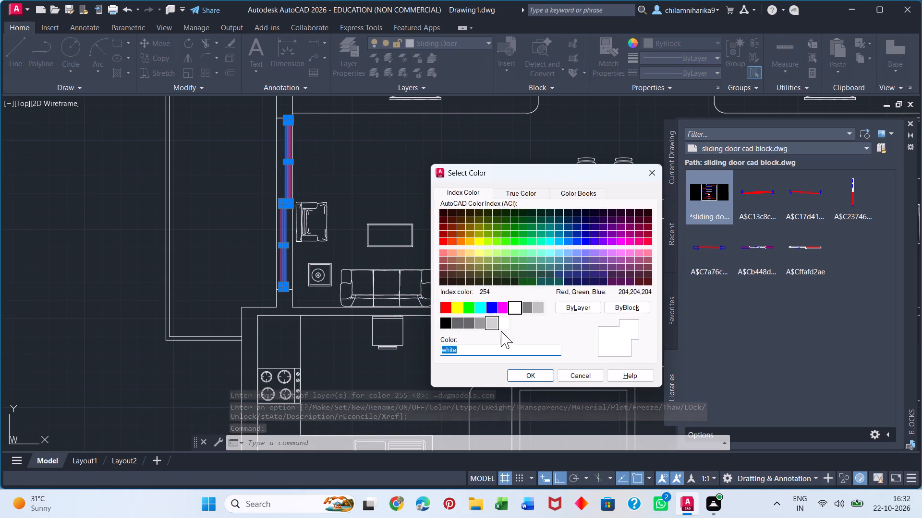
left_click(524, 377)
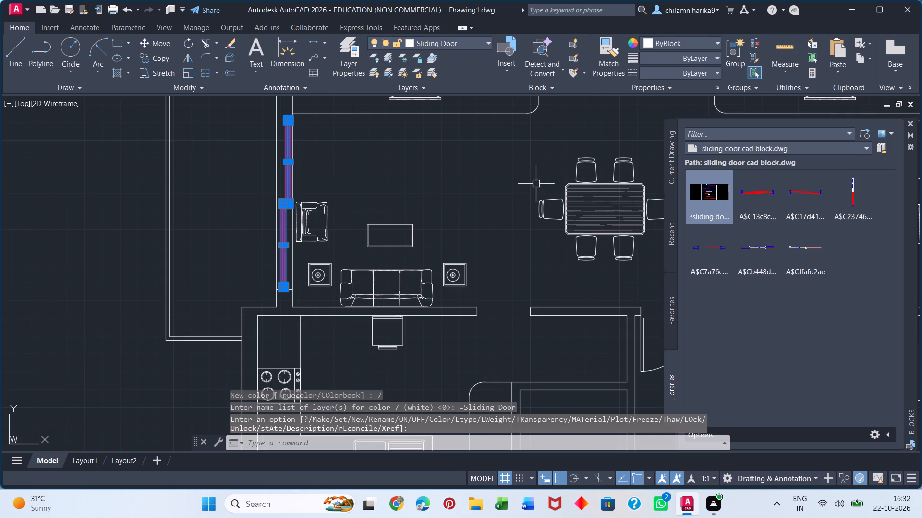
key("Escape")
Open the sliding door block in the living room–balcony wall for editing in the Block Editor.
scroll(267, 219, "up", 4)
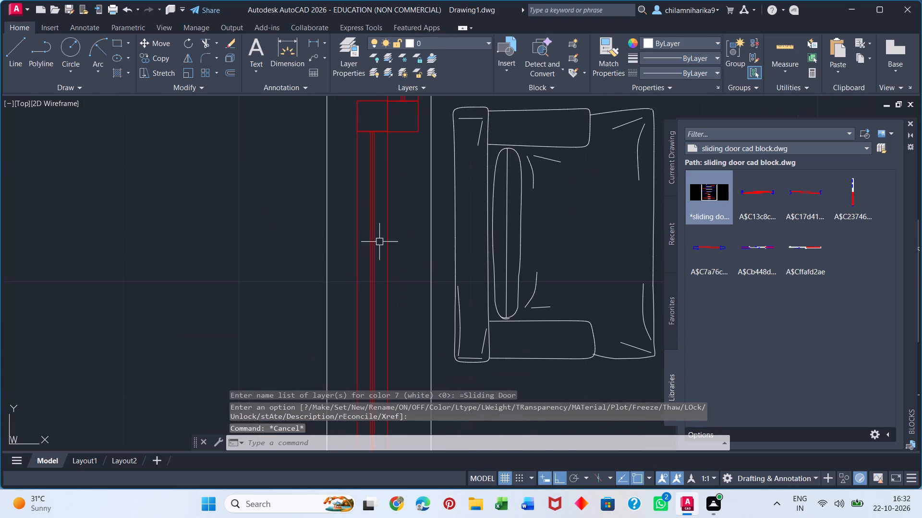
left_click(395, 239)
left_click(385, 246)
right_click(373, 242)
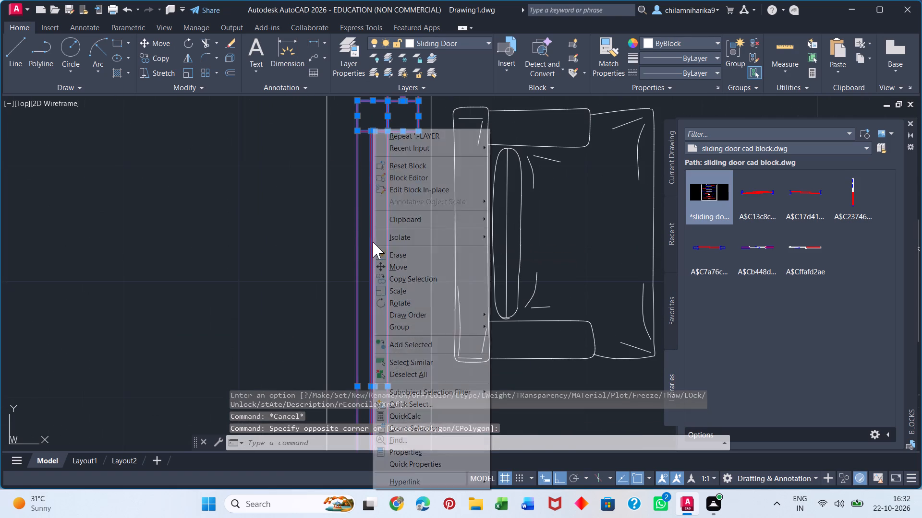
left_click(401, 180)
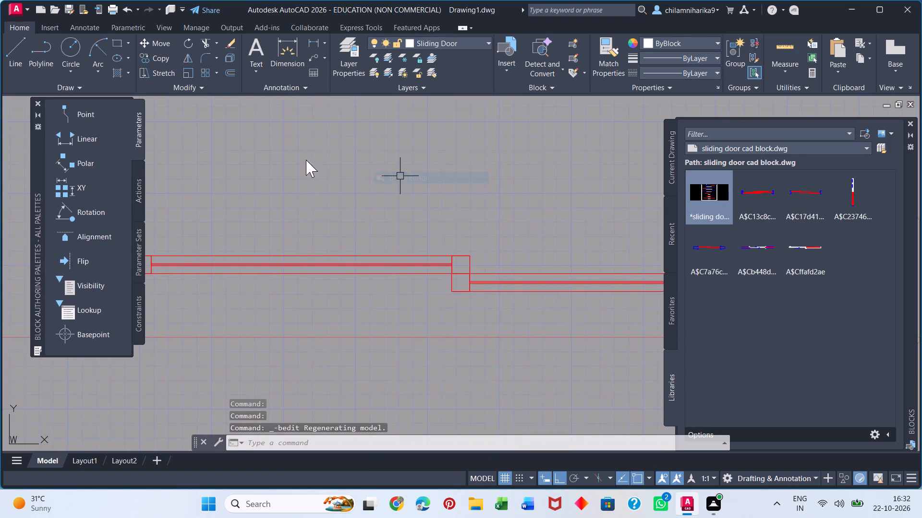
Select all the red linework of the sliding door block and set its object colour to White.
left_click(268, 265)
scroll(284, 234, "down", 2)
left_click_drag(576, 201, 575, 203)
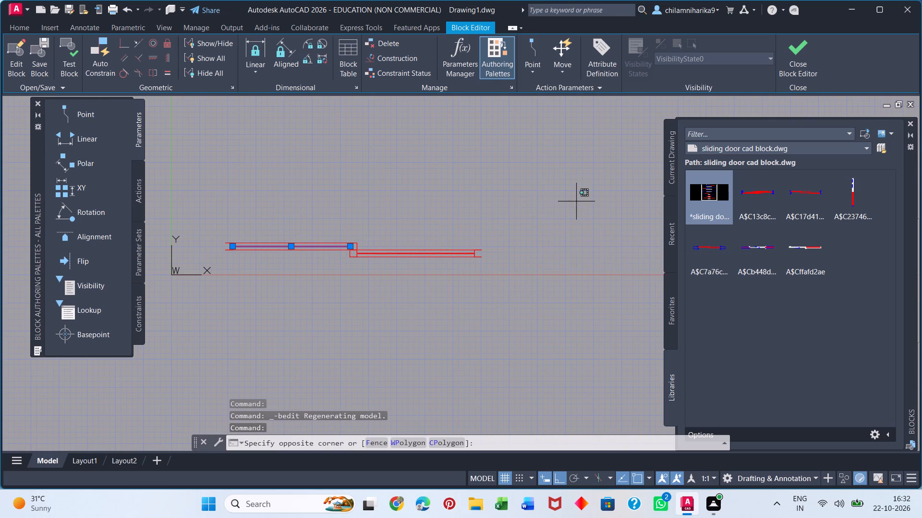
left_click_drag(575, 203, 572, 211)
left_click(217, 270)
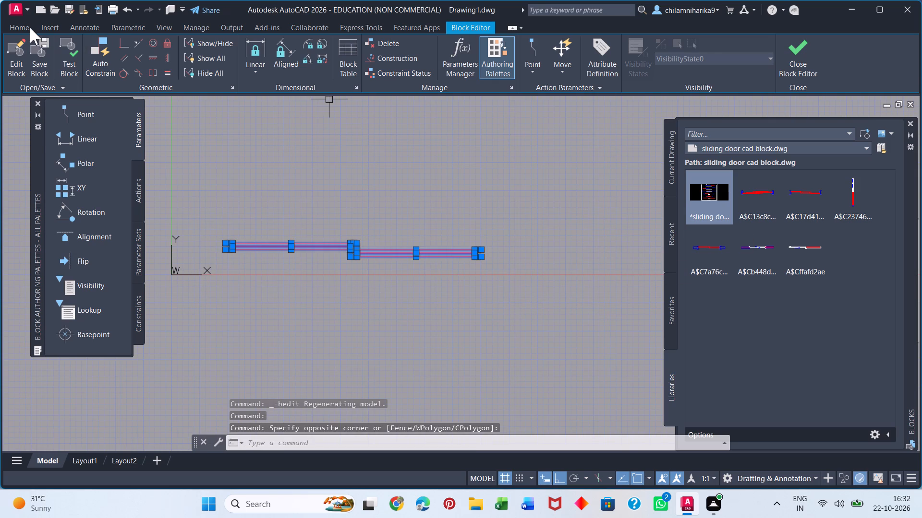
left_click(29, 27)
left_click(662, 43)
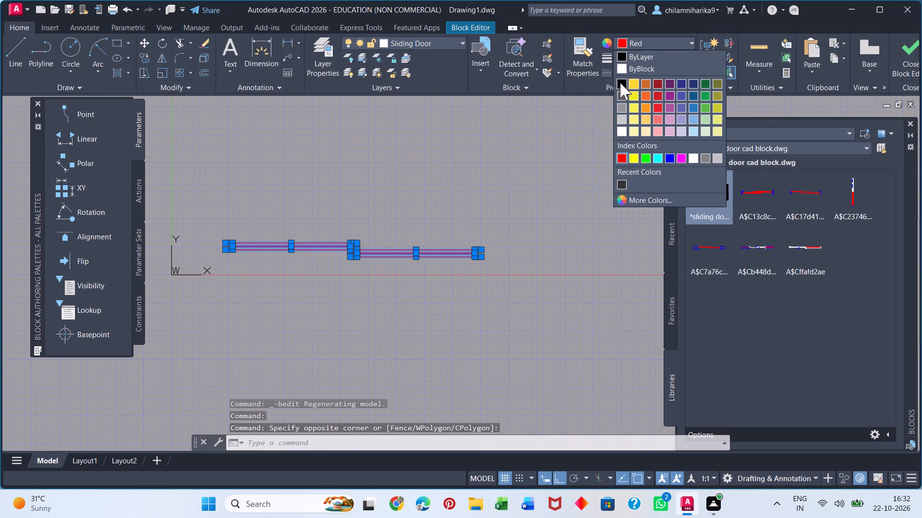
left_click(694, 155)
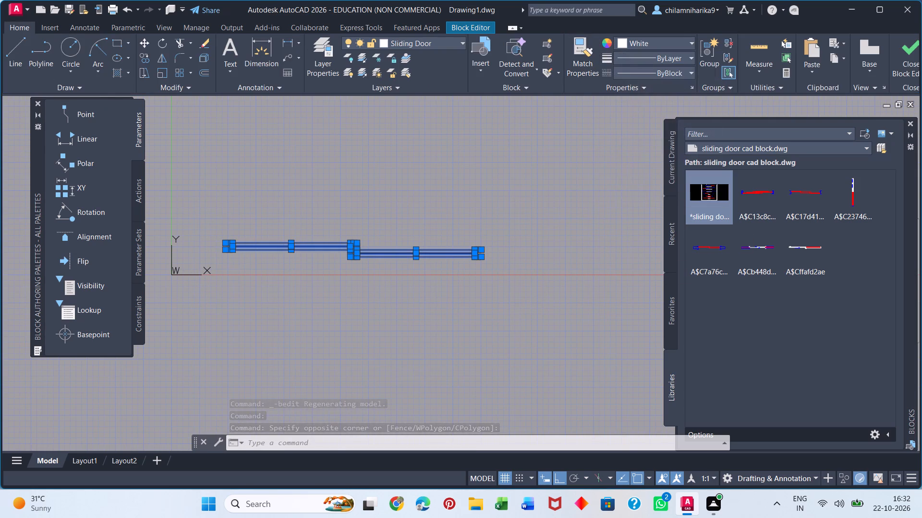
left_click(520, 181)
left_click(384, 188)
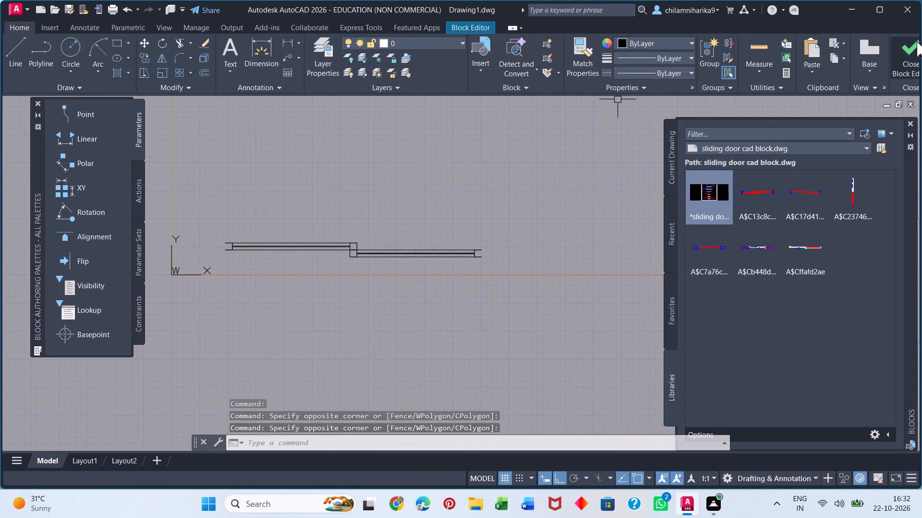
Close the Block Editor and save the changes to the sliding door block.
left_click(916, 51)
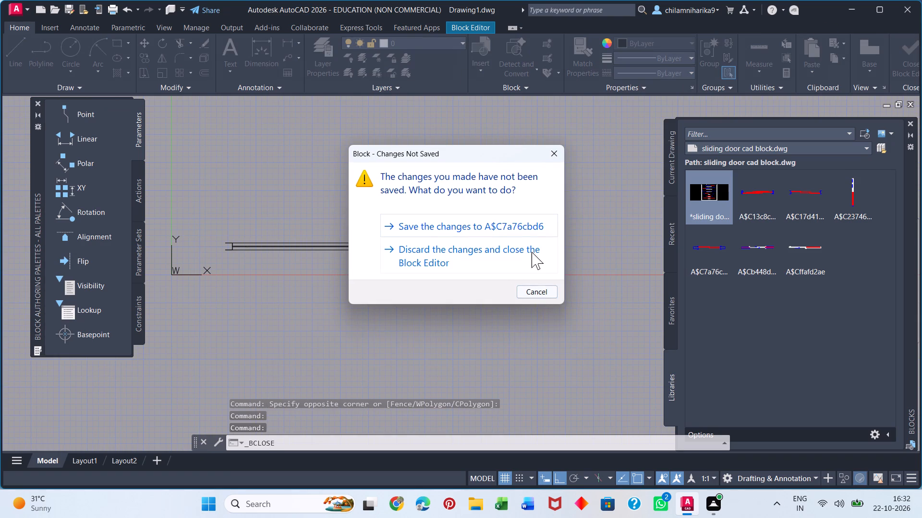
left_click(538, 234)
Copy the sliding door block from the living room–balcony wall horizontally to the empty space on the right side of the floor plan.
scroll(252, 212, "down", 2)
scroll(333, 274, "down", 1)
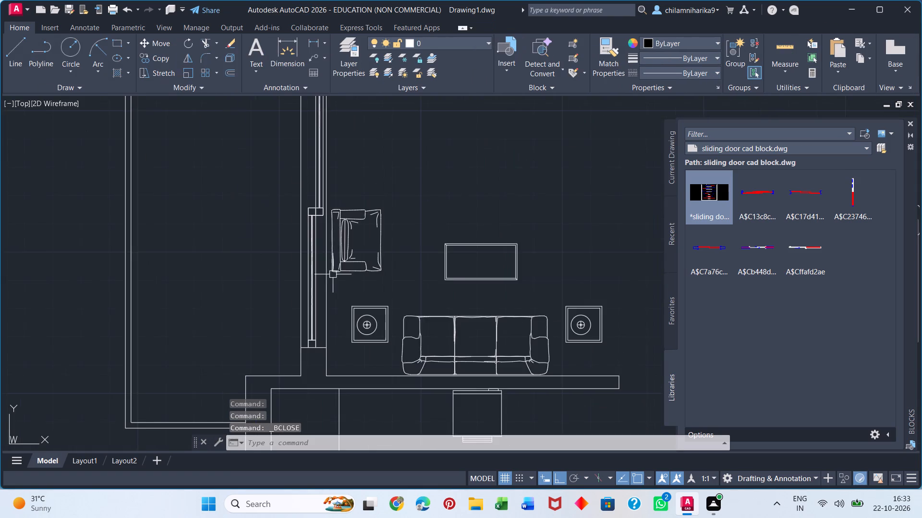
scroll(352, 283, "down", 2)
scroll(331, 270, "up", 1)
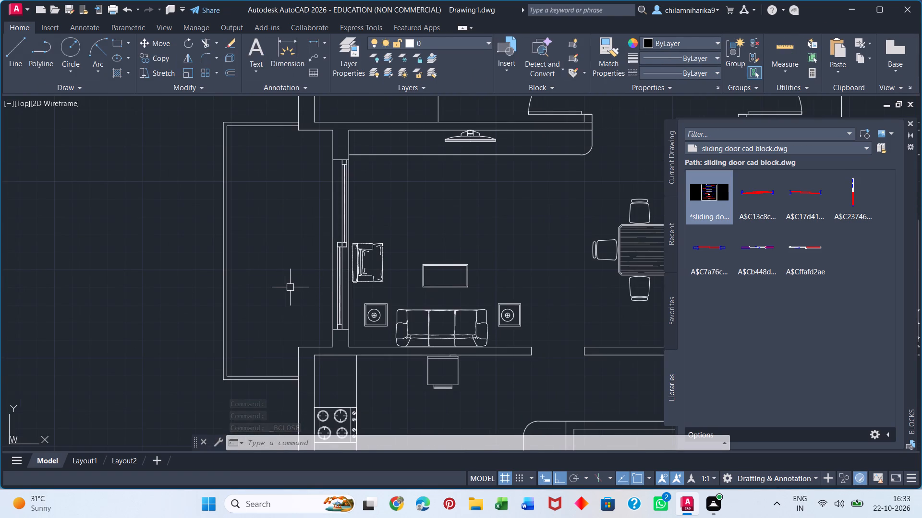
scroll(359, 285, "down", 2)
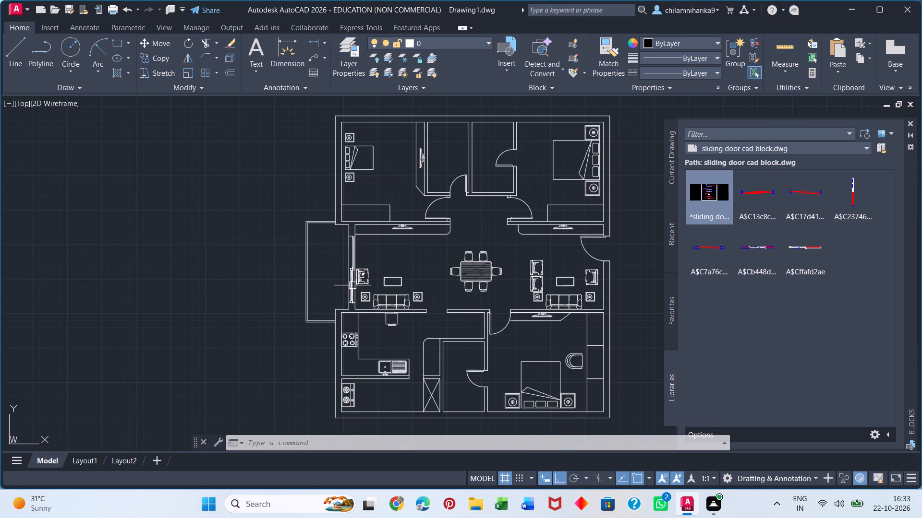
middle_click_drag(351, 239, 315, 343)
scroll(316, 393, "up", 3)
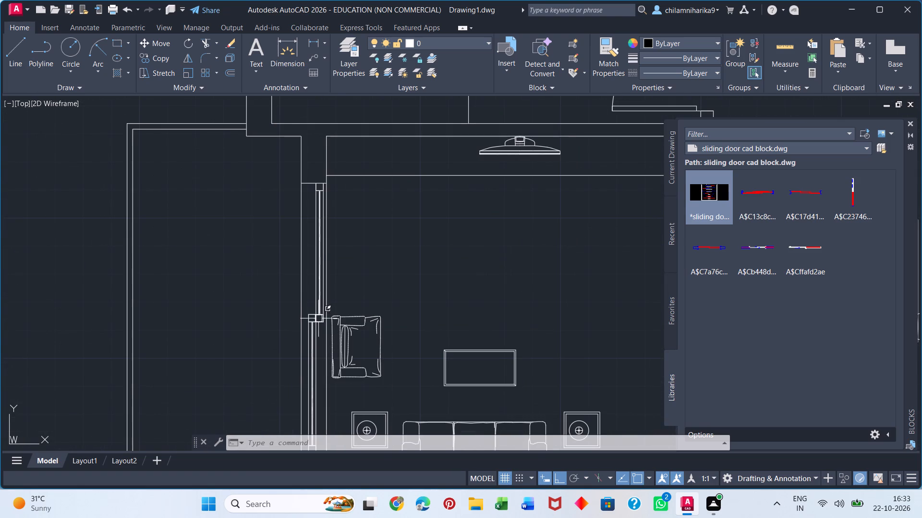
left_click(318, 318)
key("c")
key("o")
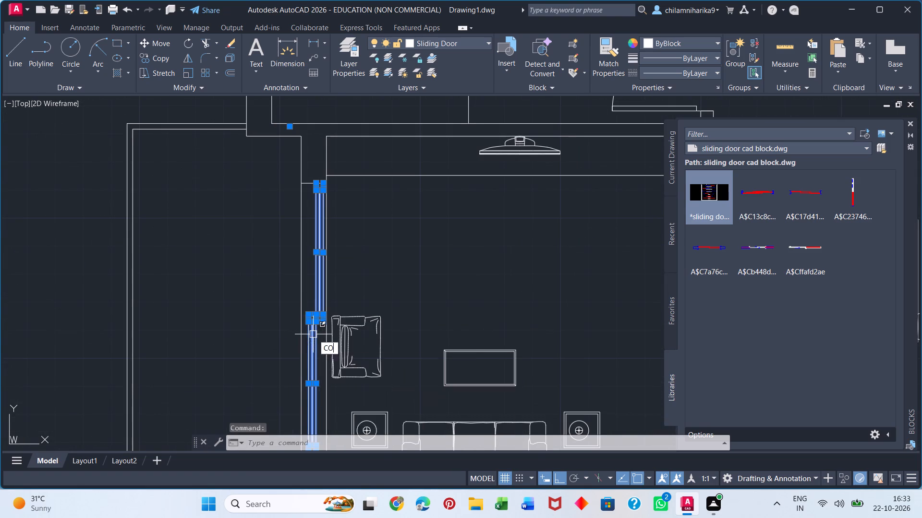
key("Return")
left_click(315, 321)
scroll(90, 260, "down", 5)
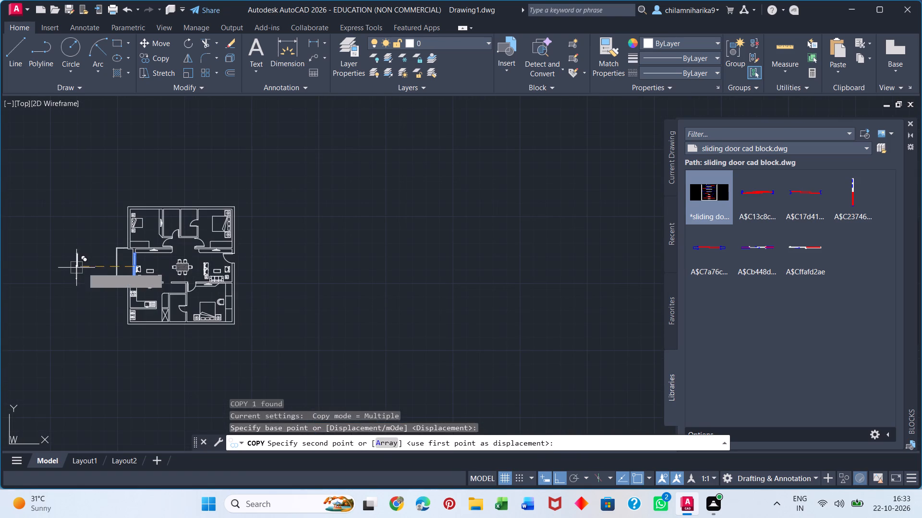
left_click(271, 271)
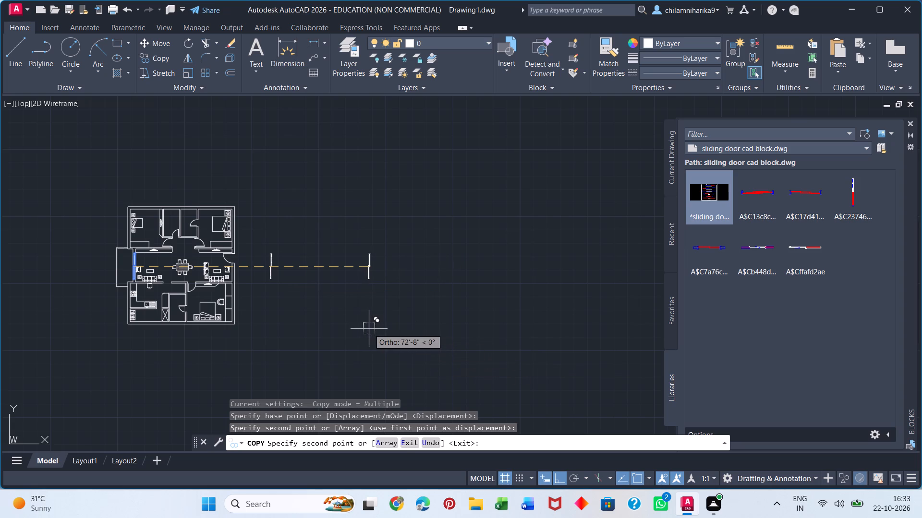
key("Escape")
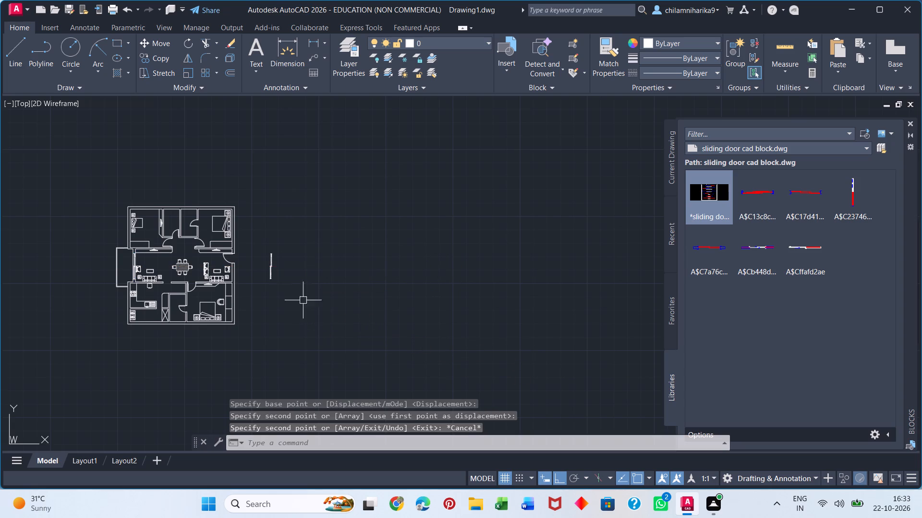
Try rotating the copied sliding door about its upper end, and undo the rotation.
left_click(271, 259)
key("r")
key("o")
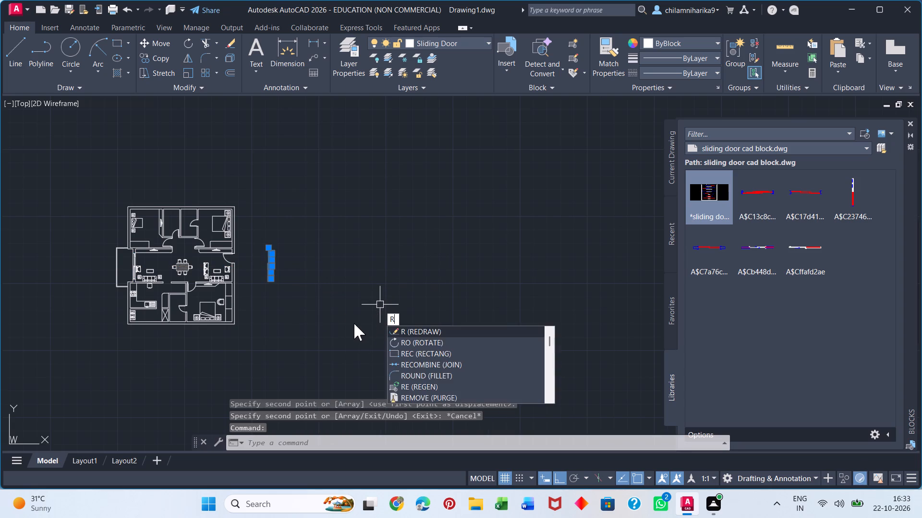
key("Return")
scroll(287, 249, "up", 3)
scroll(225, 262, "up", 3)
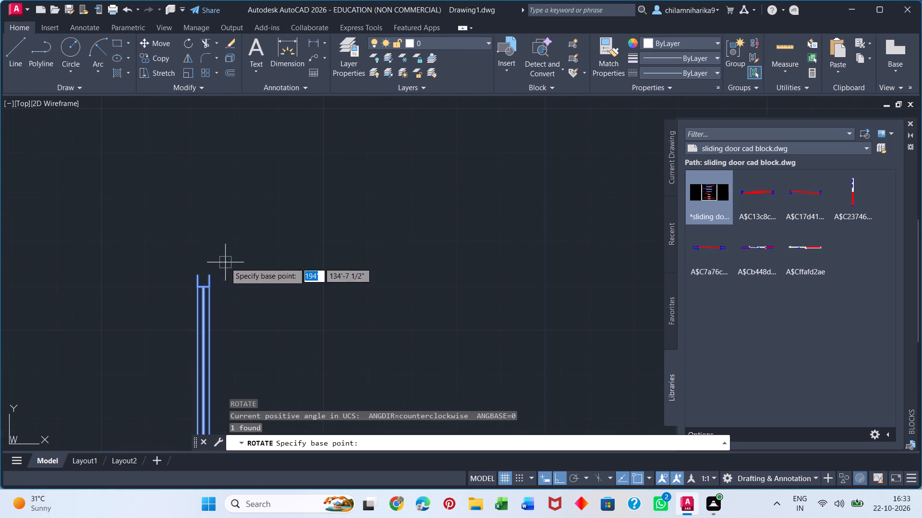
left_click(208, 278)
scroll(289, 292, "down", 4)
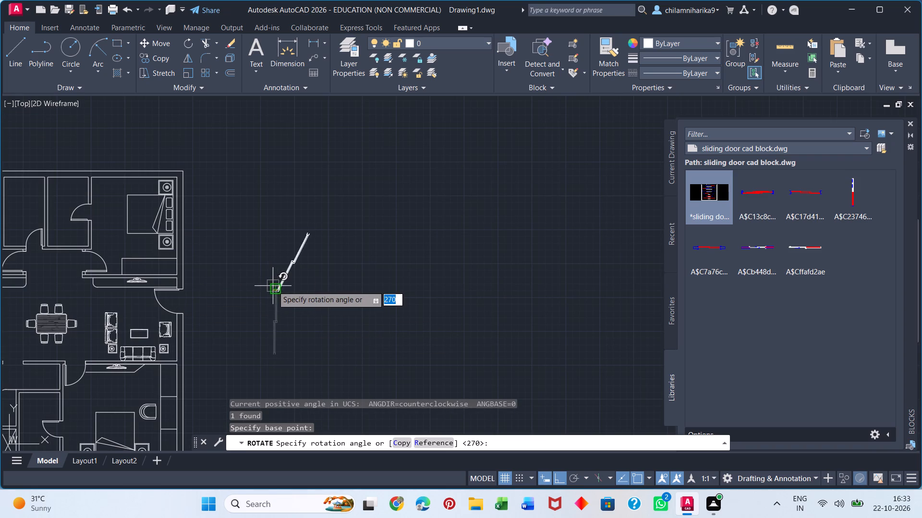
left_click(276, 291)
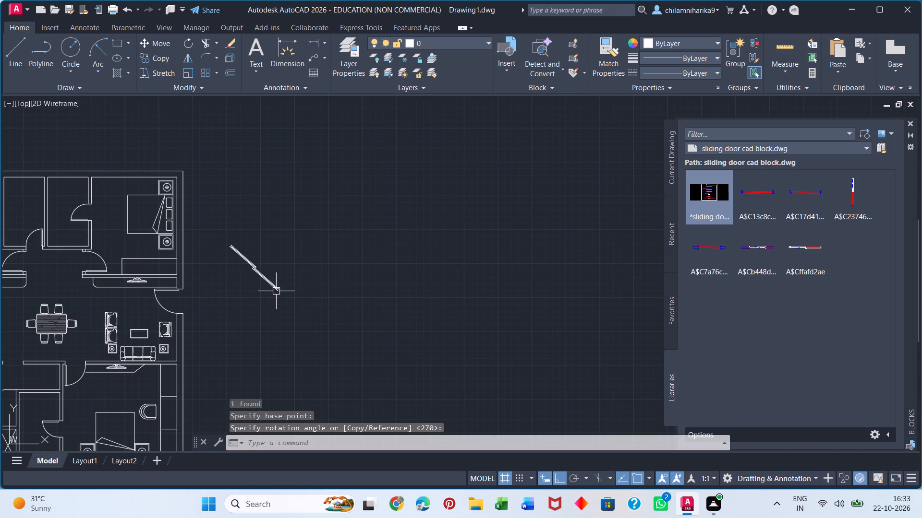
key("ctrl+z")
Rotate the copied sliding door 270° about the corner at its lower end so it lies horizontally.
left_click(293, 234)
left_click(263, 306)
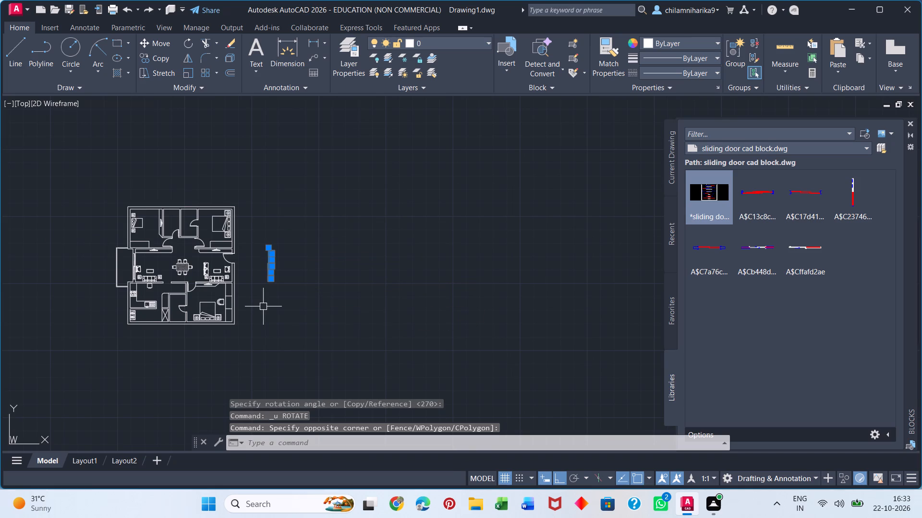
key("r")
key("o")
key("Return")
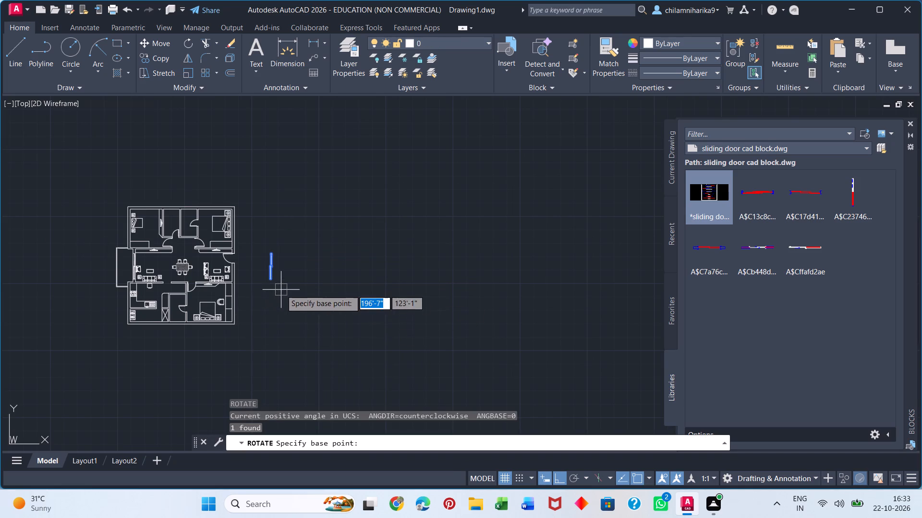
scroll(281, 290, "up", 4)
scroll(210, 225, "up", 5)
left_click(195, 225)
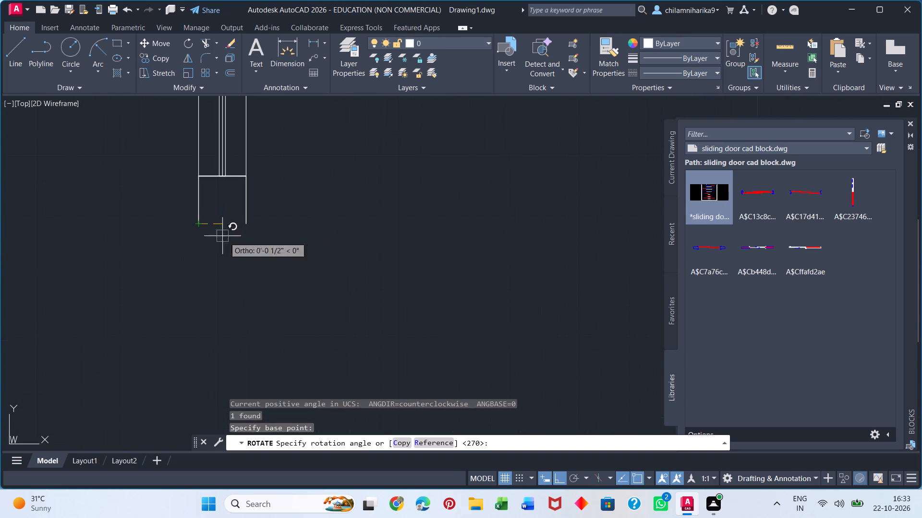
scroll(294, 278, "down", 10)
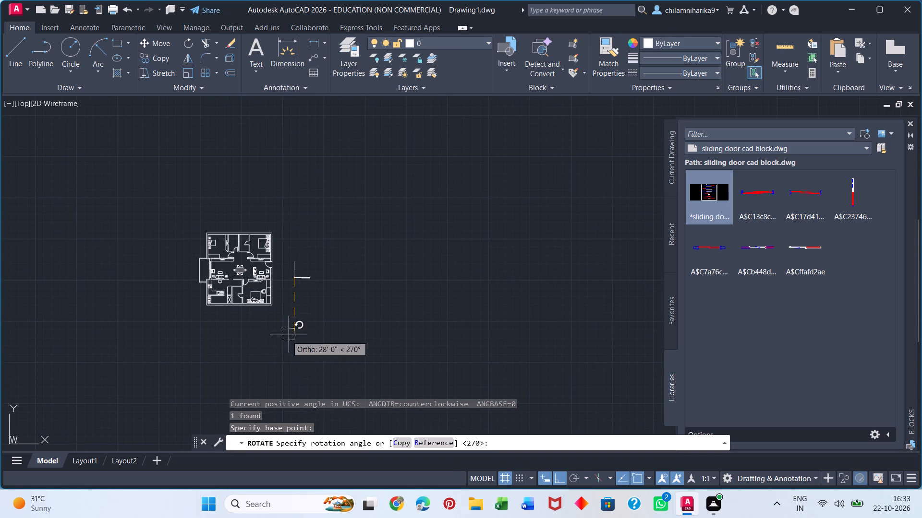
left_click(266, 340)
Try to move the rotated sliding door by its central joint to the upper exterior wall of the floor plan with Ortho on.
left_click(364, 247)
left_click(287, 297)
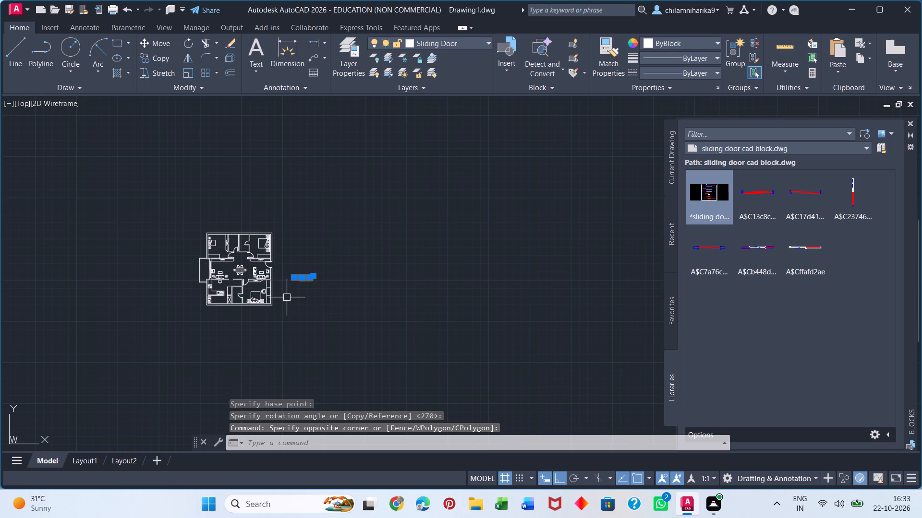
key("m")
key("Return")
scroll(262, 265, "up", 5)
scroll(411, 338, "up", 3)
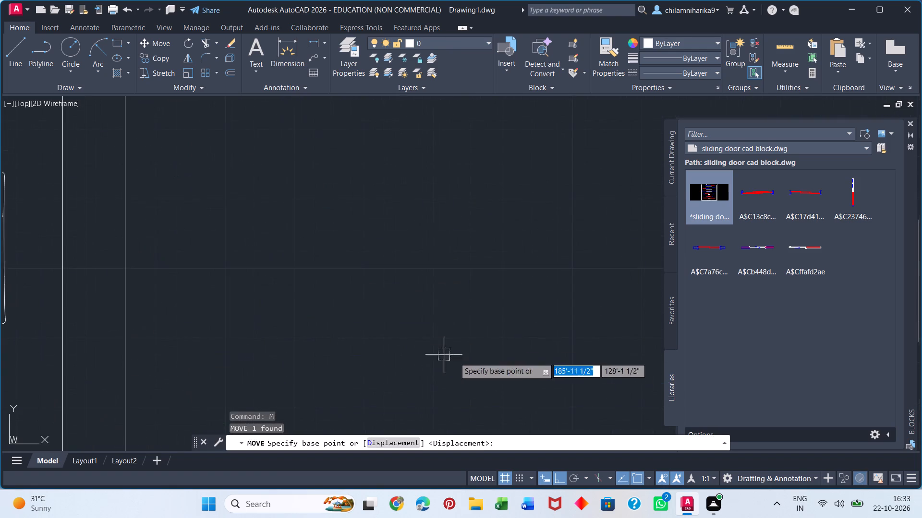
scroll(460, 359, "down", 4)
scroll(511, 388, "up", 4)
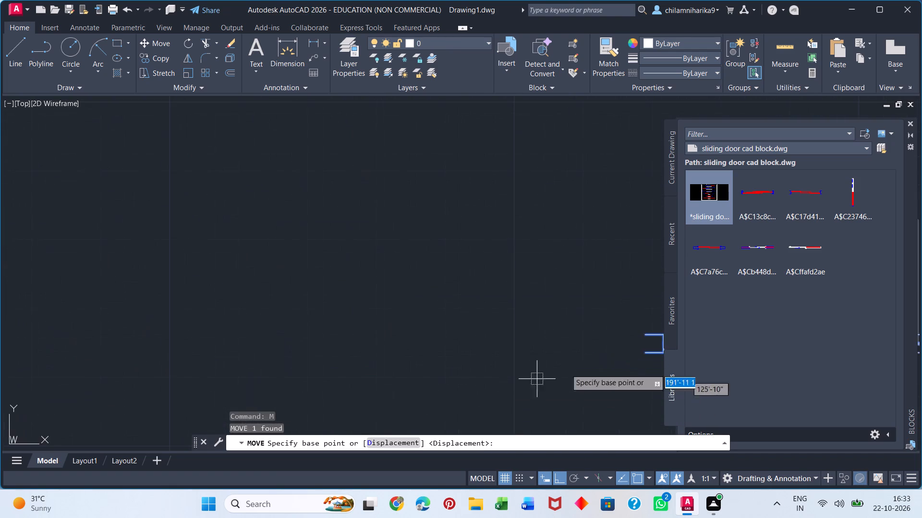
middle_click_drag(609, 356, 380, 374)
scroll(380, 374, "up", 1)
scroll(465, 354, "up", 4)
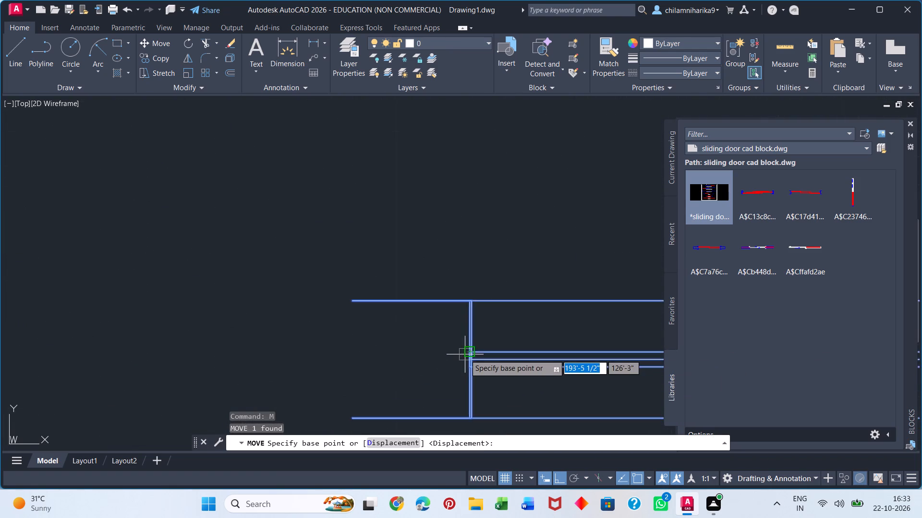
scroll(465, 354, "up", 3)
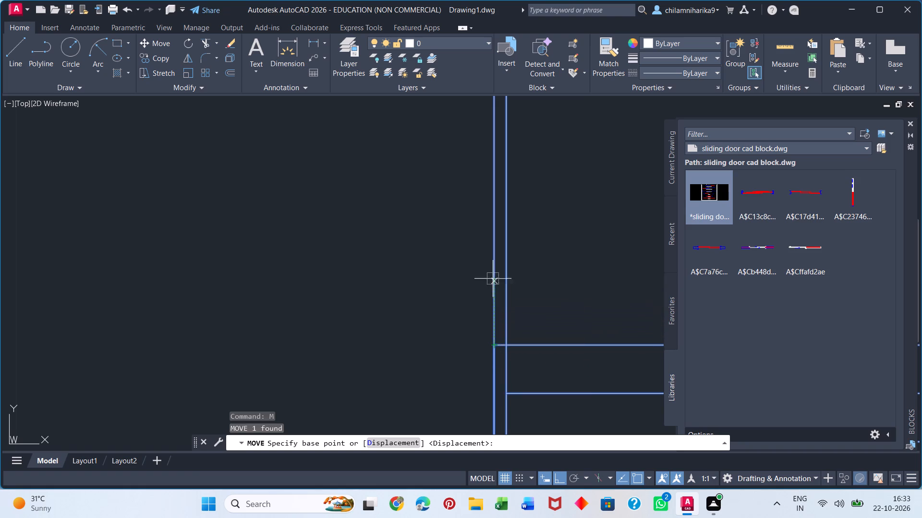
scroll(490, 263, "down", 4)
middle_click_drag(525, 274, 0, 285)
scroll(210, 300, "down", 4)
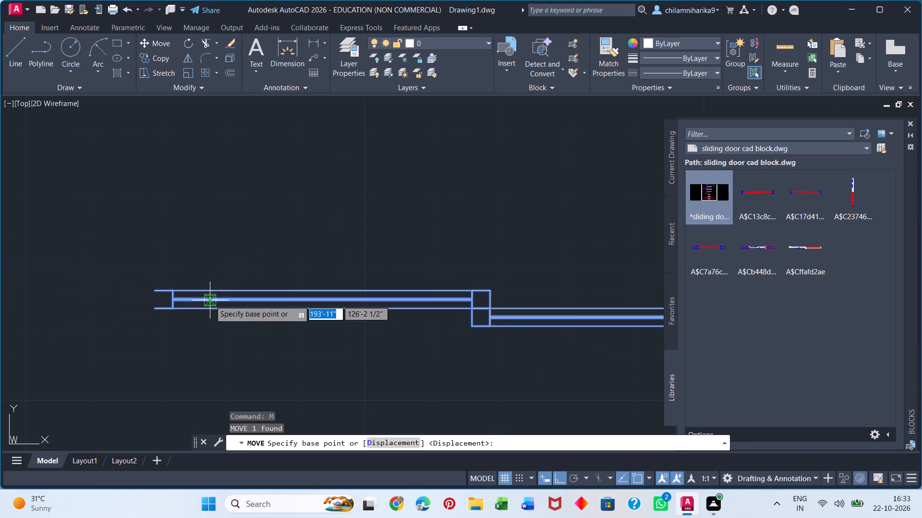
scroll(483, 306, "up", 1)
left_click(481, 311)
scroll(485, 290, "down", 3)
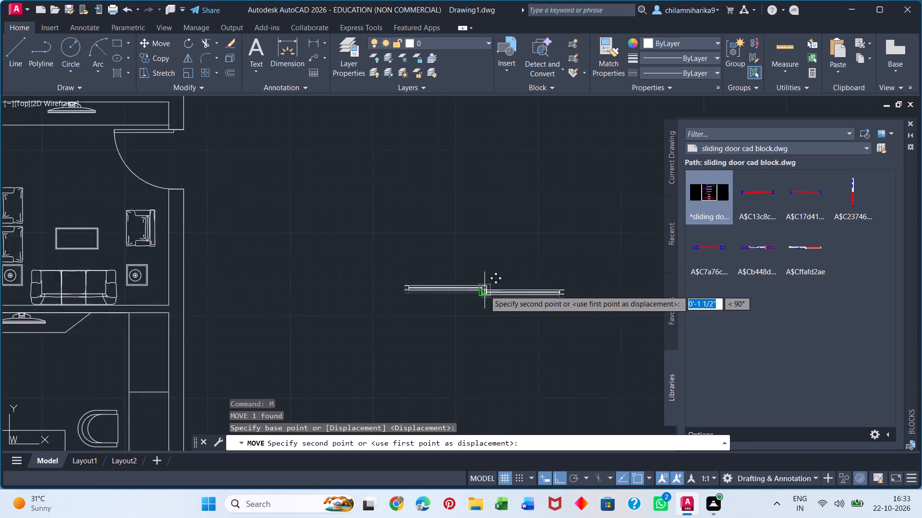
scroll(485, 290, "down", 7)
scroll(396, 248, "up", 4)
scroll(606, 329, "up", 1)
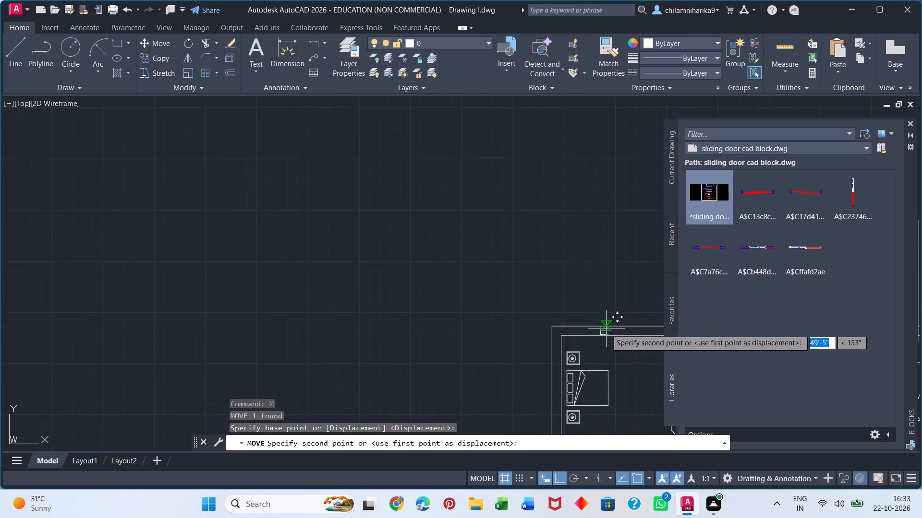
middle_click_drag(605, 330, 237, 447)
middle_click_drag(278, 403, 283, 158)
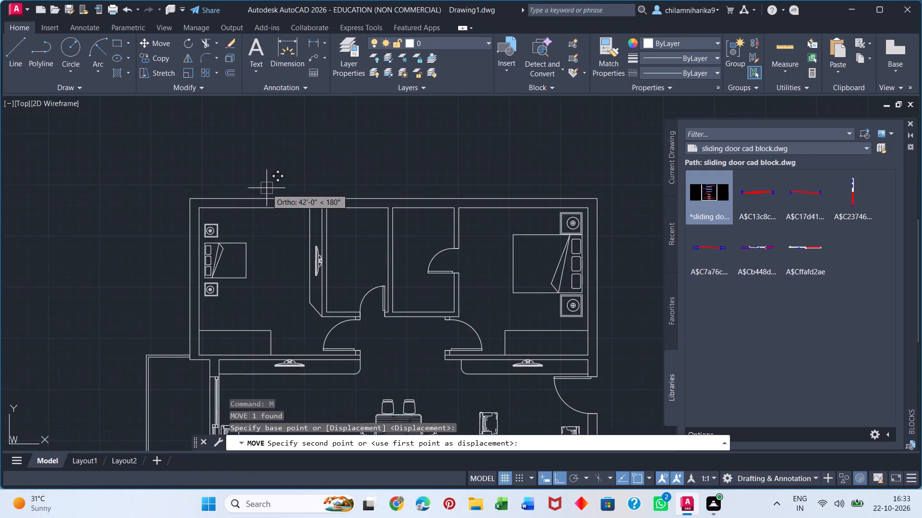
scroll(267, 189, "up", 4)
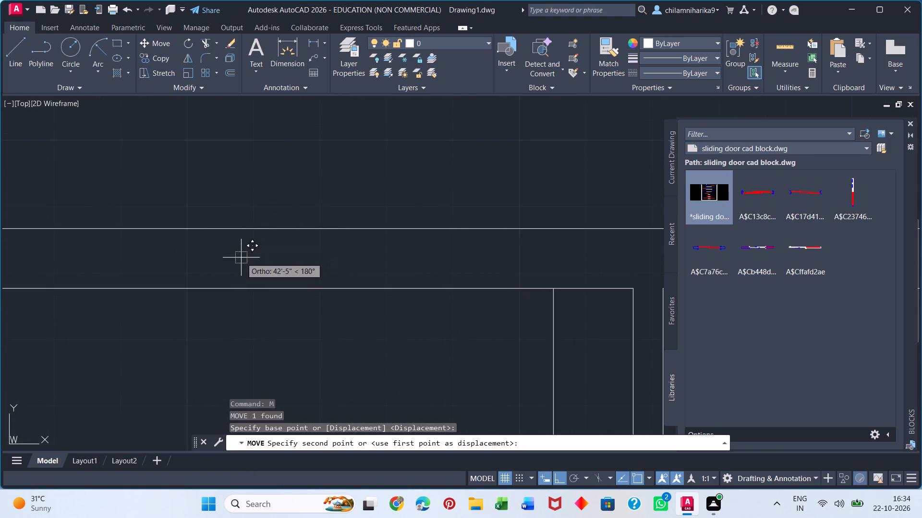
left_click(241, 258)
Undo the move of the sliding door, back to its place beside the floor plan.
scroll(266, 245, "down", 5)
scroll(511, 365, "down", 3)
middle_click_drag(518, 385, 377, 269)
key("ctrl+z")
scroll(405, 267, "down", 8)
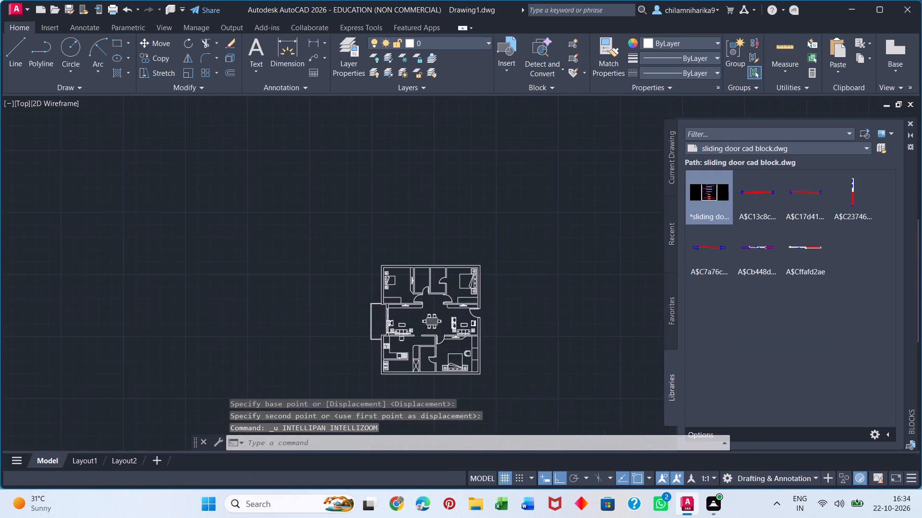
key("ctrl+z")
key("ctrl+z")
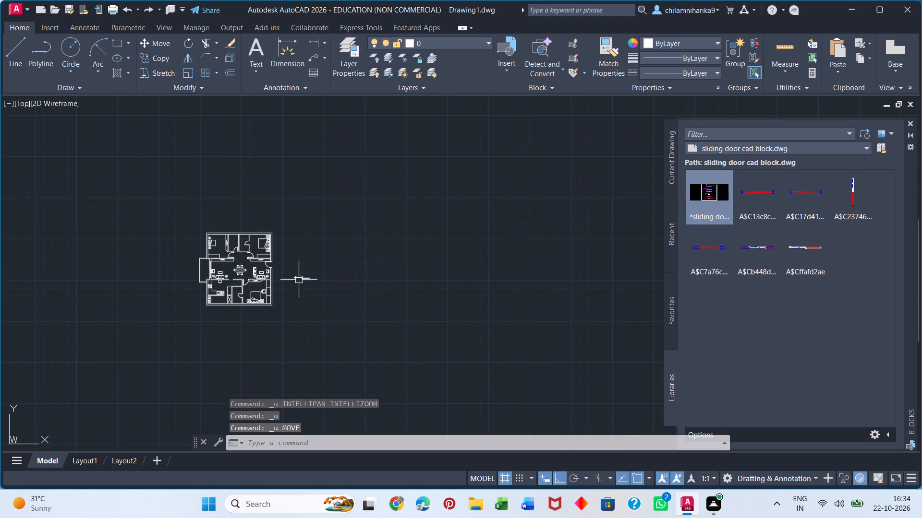
Move the rotated sliding door by its central joint, with Ortho off, onto the inner line of the upper-left bedroom's top exterior wall.
left_click(336, 247)
left_click(287, 313)
key("m")
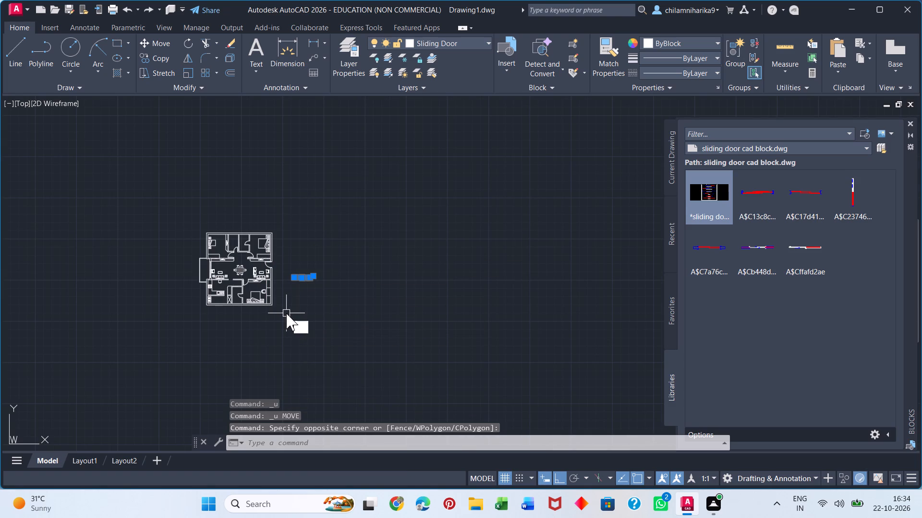
key("Return")
scroll(310, 275, "up", 3)
scroll(259, 313, "up", 4)
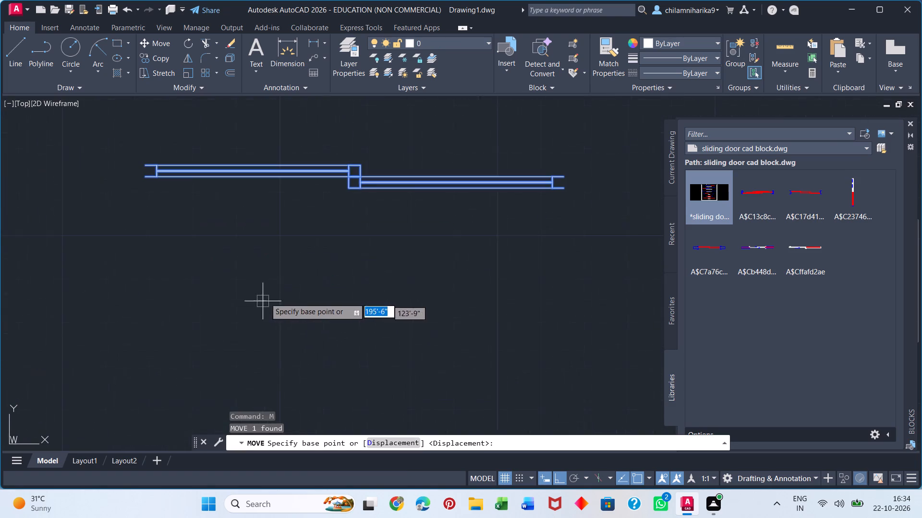
scroll(348, 170, "up", 3)
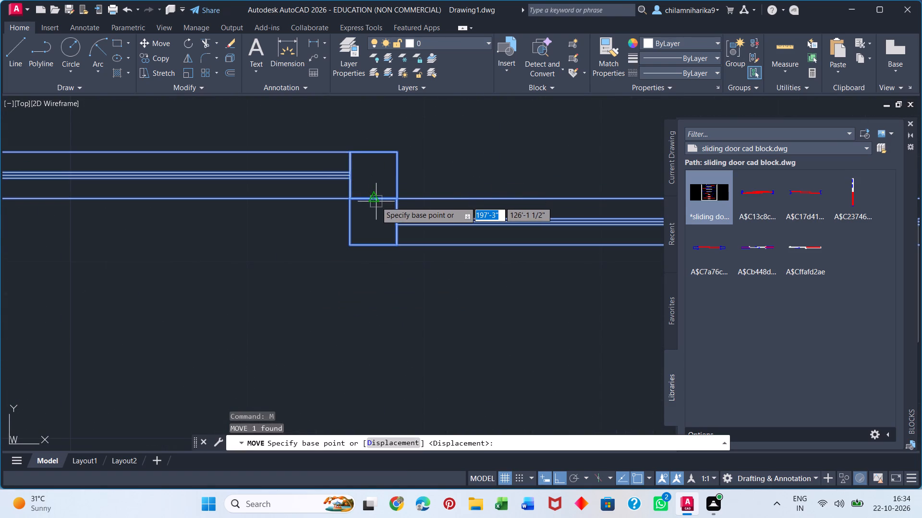
left_click(374, 201)
scroll(405, 302, "down", 10)
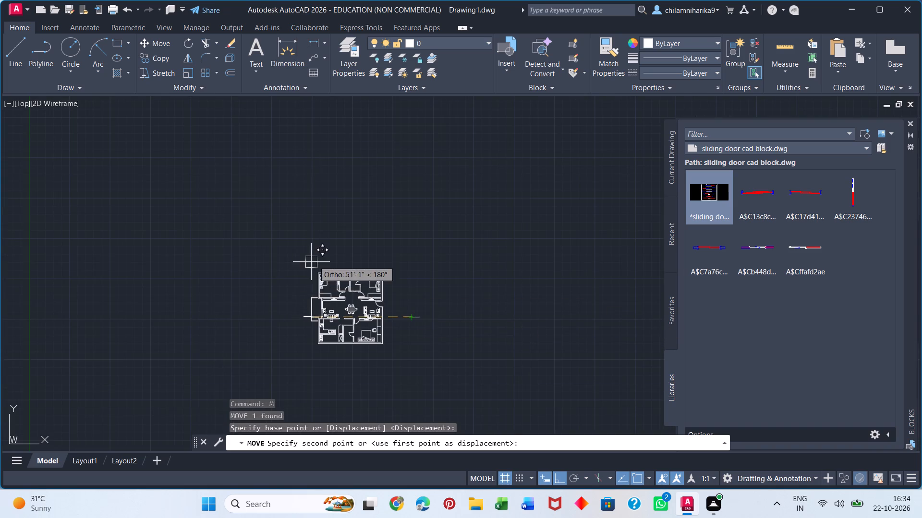
scroll(318, 263, "up", 5)
key("F9")
key("F8")
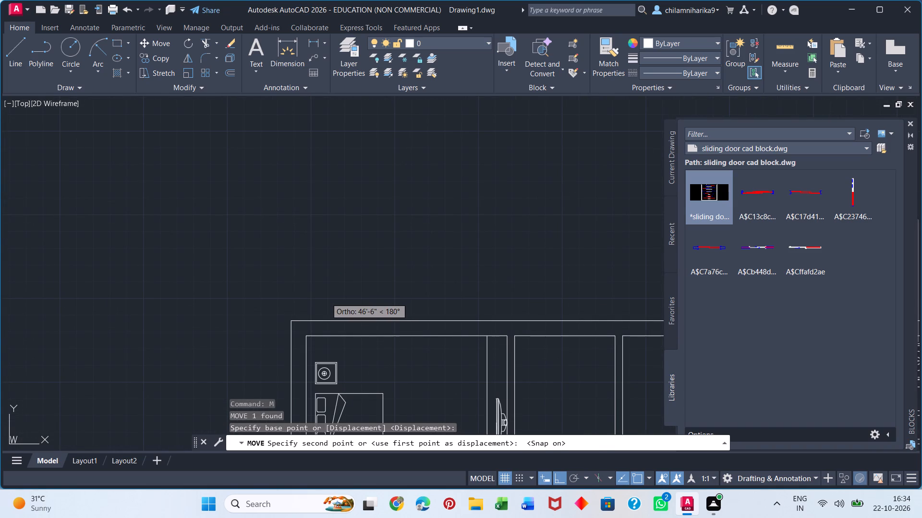
key("F9")
scroll(349, 332, "up", 4)
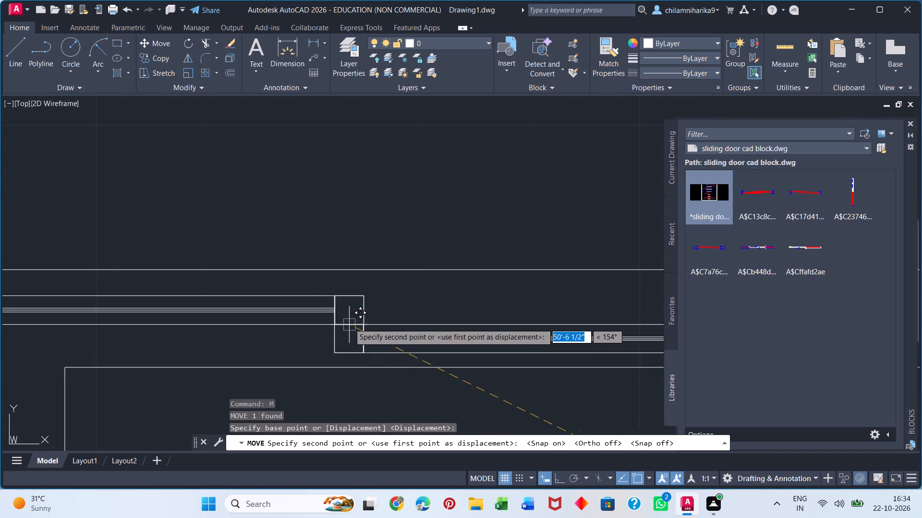
scroll(449, 320, "down", 4)
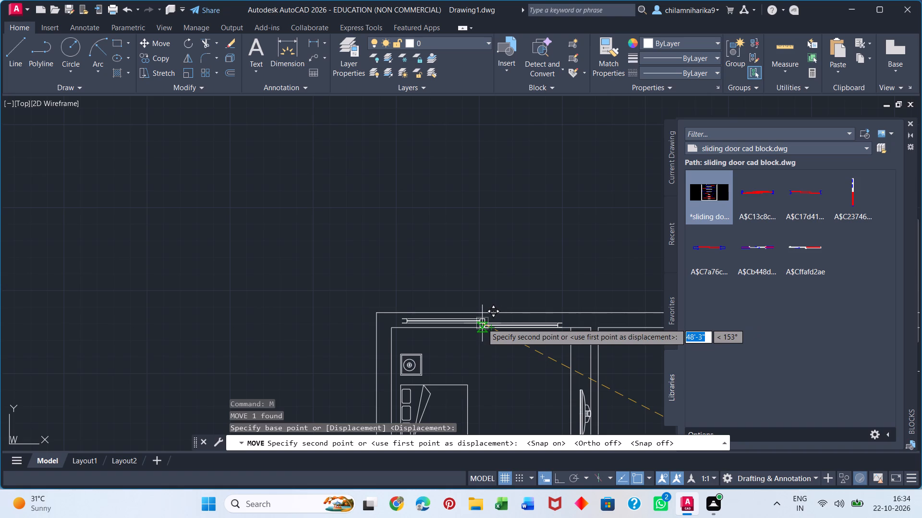
left_click(482, 323)
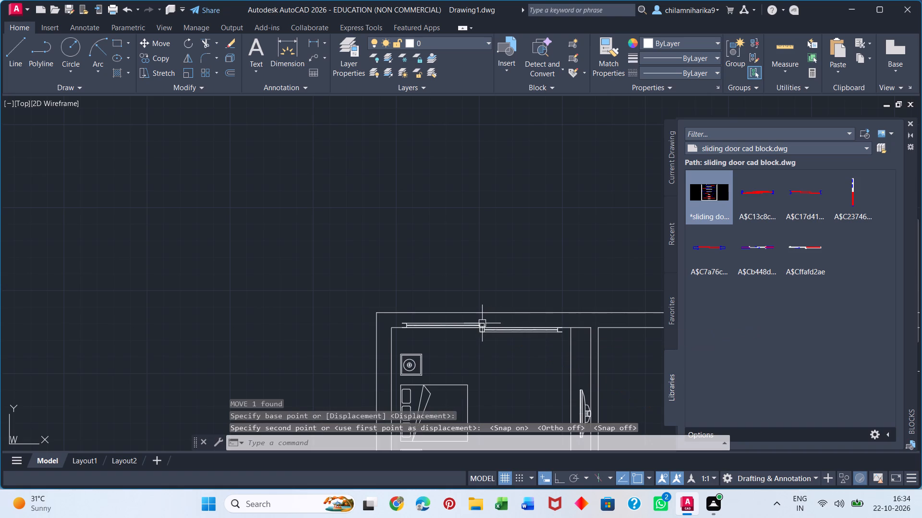
Move the sliding door straight up about 3 1/2" so it sits within the thickness of the top exterior wall.
scroll(478, 320, "up", 4)
scroll(488, 342, "down", 2)
left_click(488, 342)
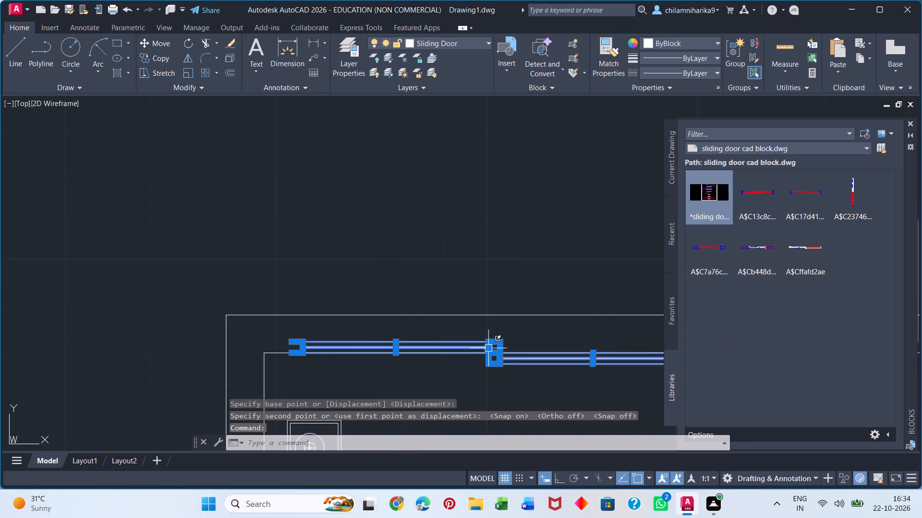
key("m")
key("Return")
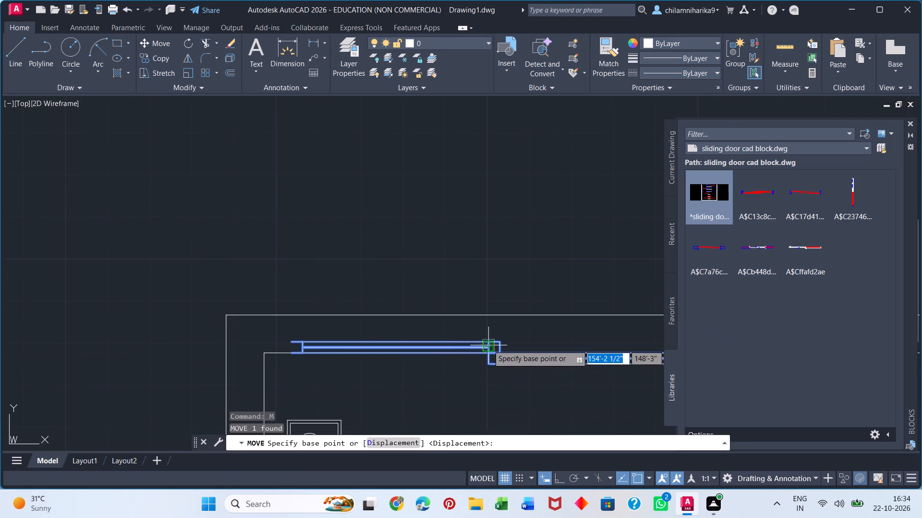
left_click(489, 342)
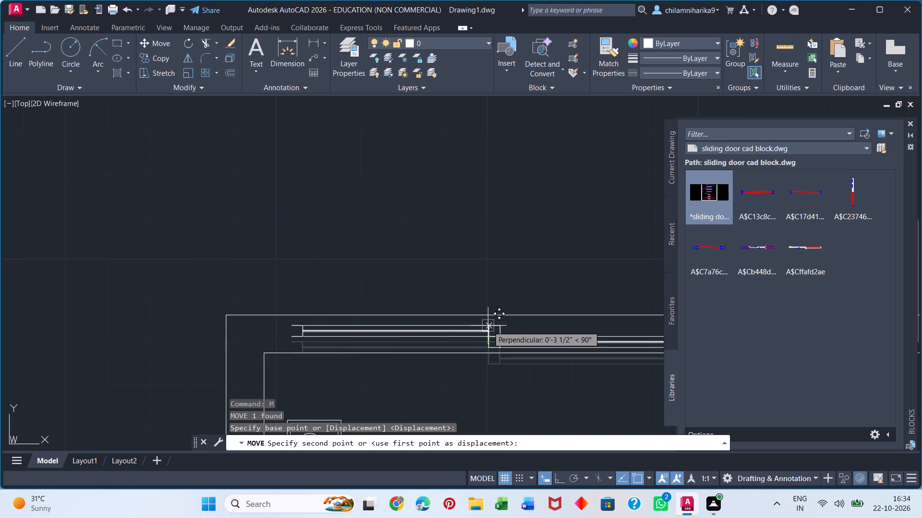
left_click(488, 324)
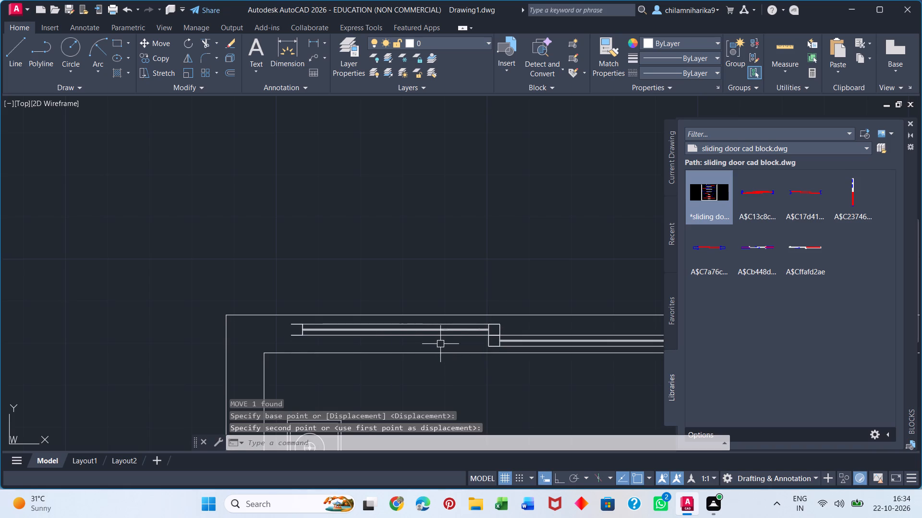
Scale the sliding door down freehand about the lower corner of its left end.
scroll(442, 337, "up", 1)
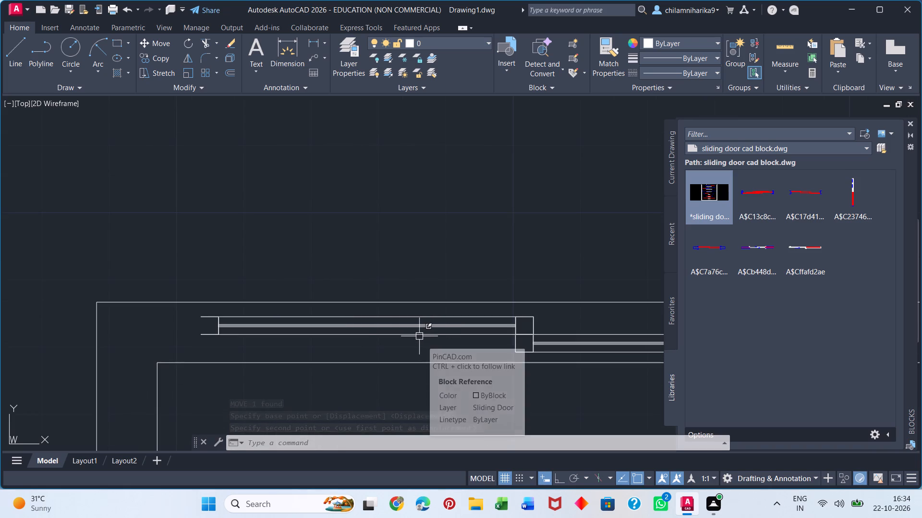
left_click(418, 329)
key("s")
key("c")
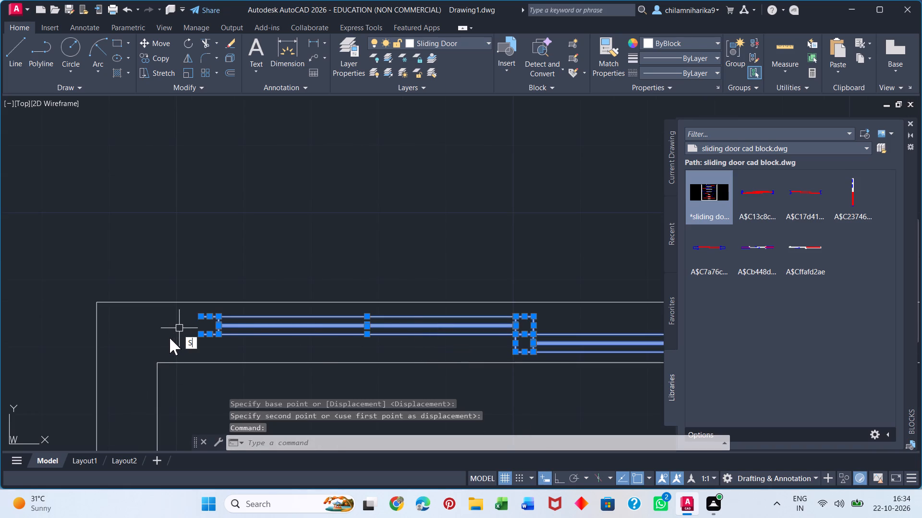
key("Return")
left_click(199, 336)
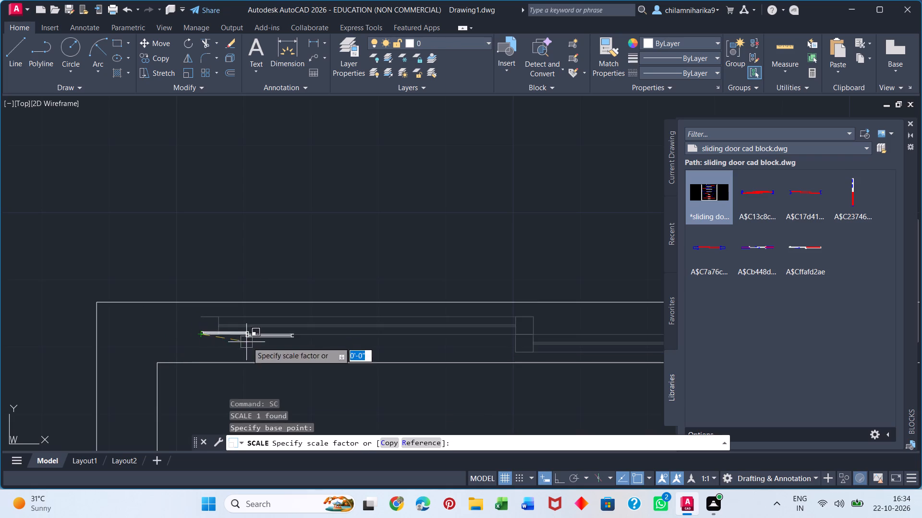
left_click(420, 343)
scroll(328, 343, "down", 3)
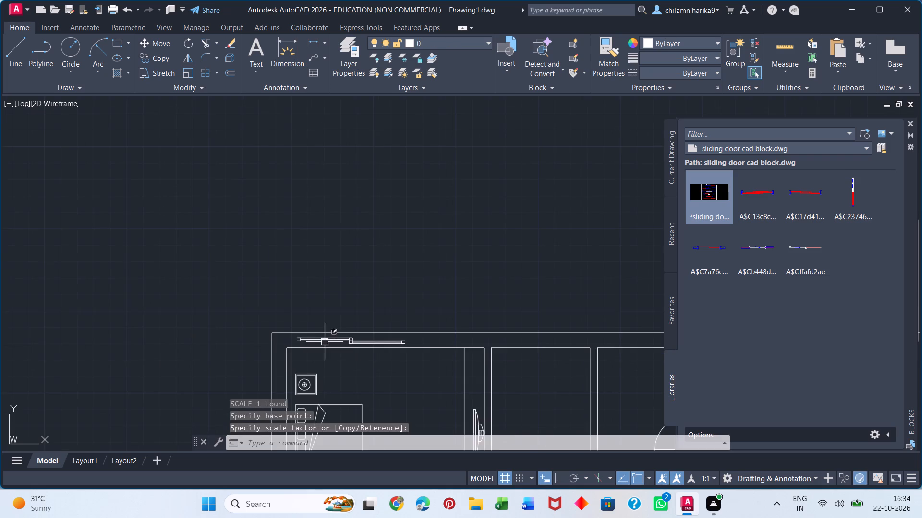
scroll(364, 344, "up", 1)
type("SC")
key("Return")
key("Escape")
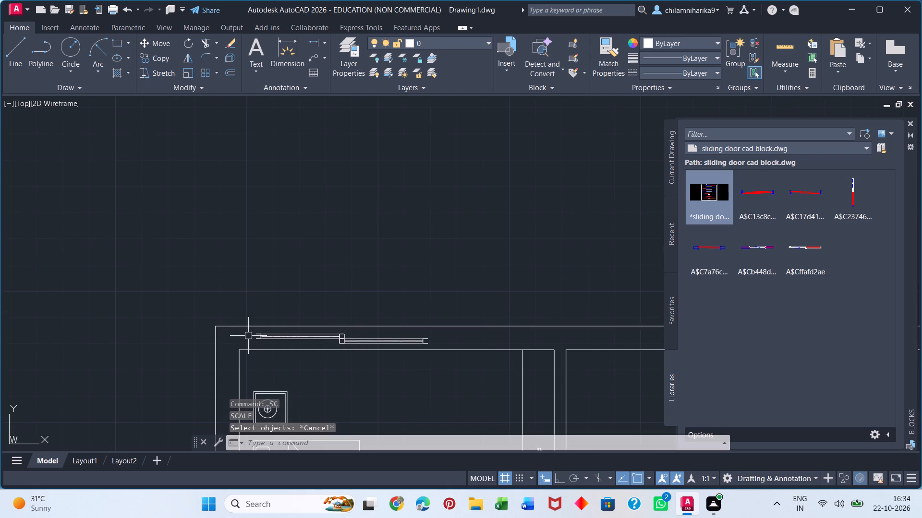
Scale the sliding door down once more, freehand, about the lower corner of its left end.
left_click(259, 337)
key("s")
key("c")
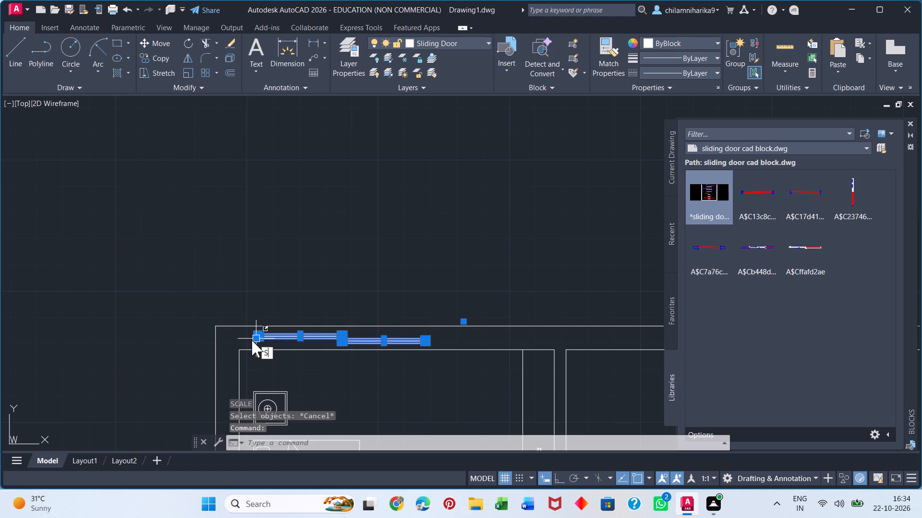
key("Return")
scroll(260, 341, "up", 3)
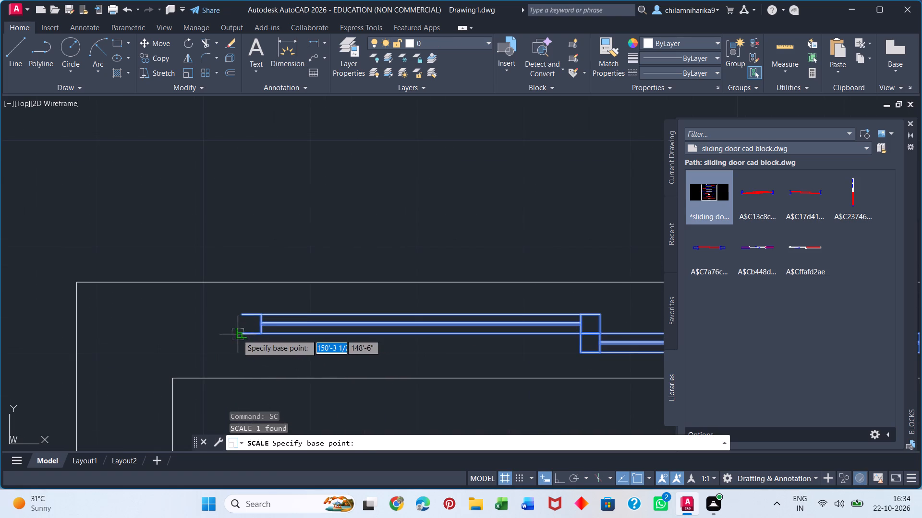
left_click(242, 334)
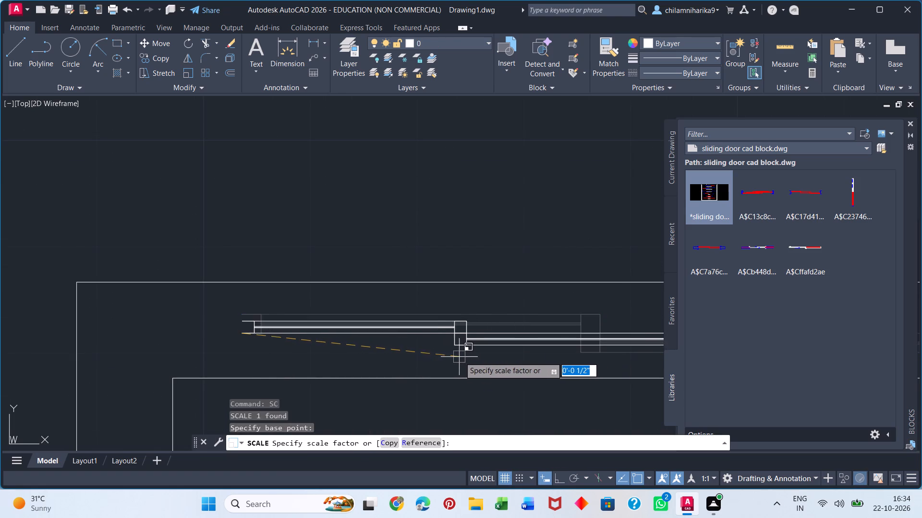
left_click(465, 357)
scroll(339, 353, "down", 3)
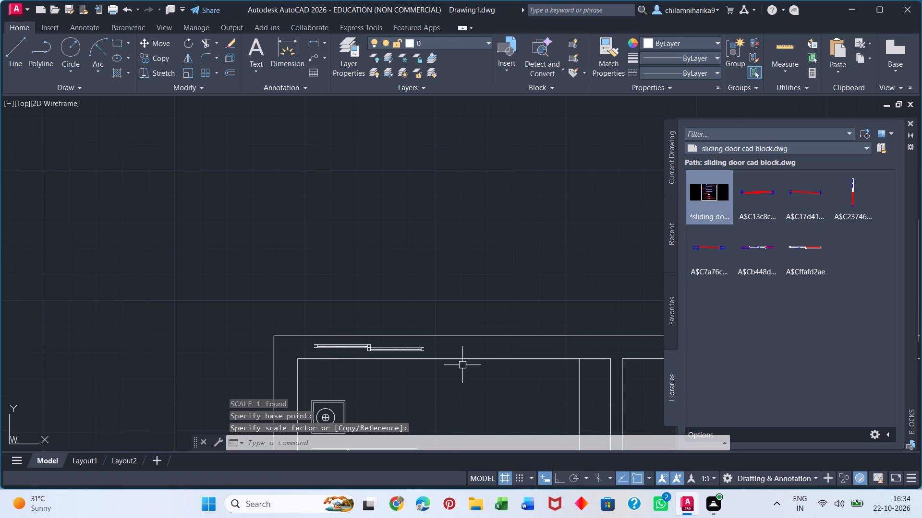
Move the sliding door about 2'-3 1/2" to the right along the top exterior wall, using its central joint as base point.
middle_click_drag(460, 365, 277, 388)
left_click(185, 372)
key("m")
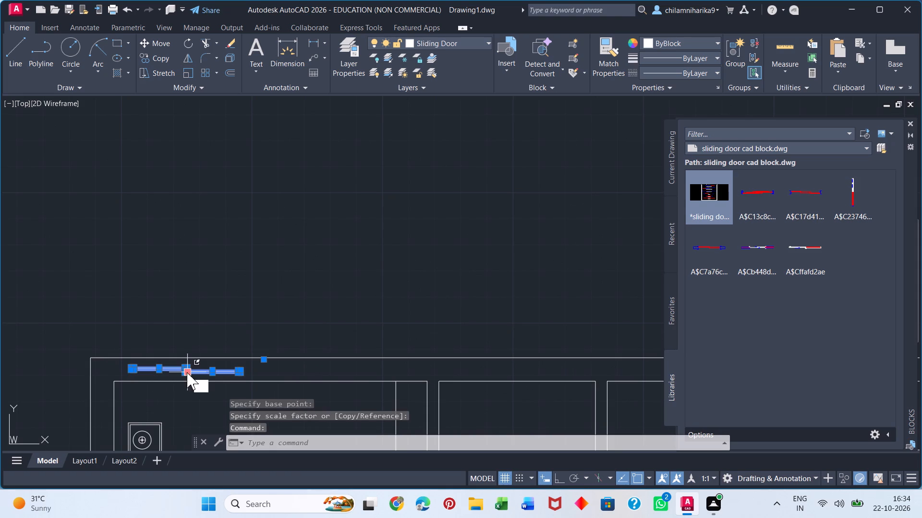
key("Return")
left_click(182, 365)
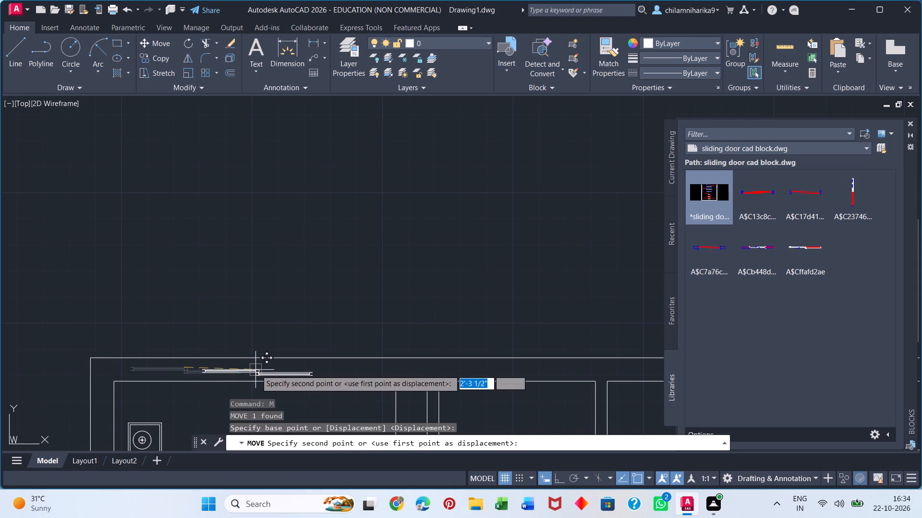
left_click(255, 369)
Scale the sliding door up freehand about the lower corner of its left end.
scroll(213, 374, "up", 2)
left_click(212, 369)
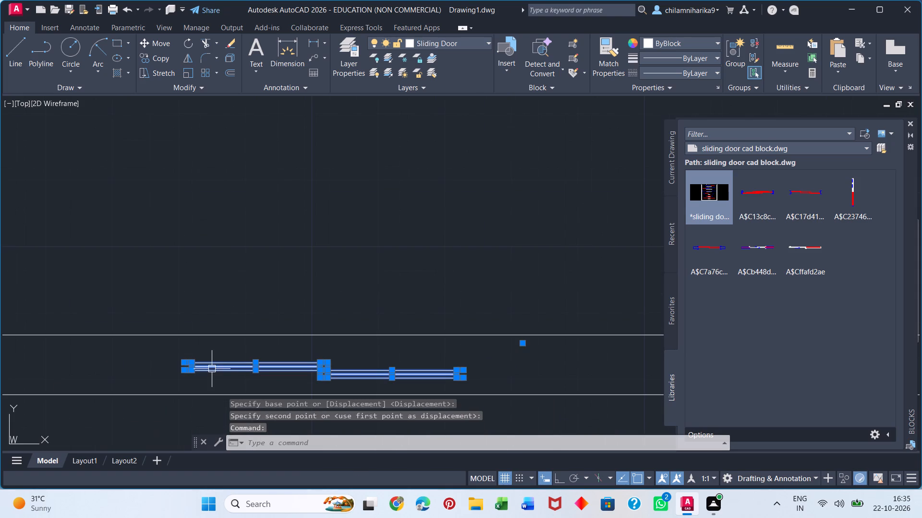
key("d")
key("BackSpace")
key("s")
key("c")
key("Return")
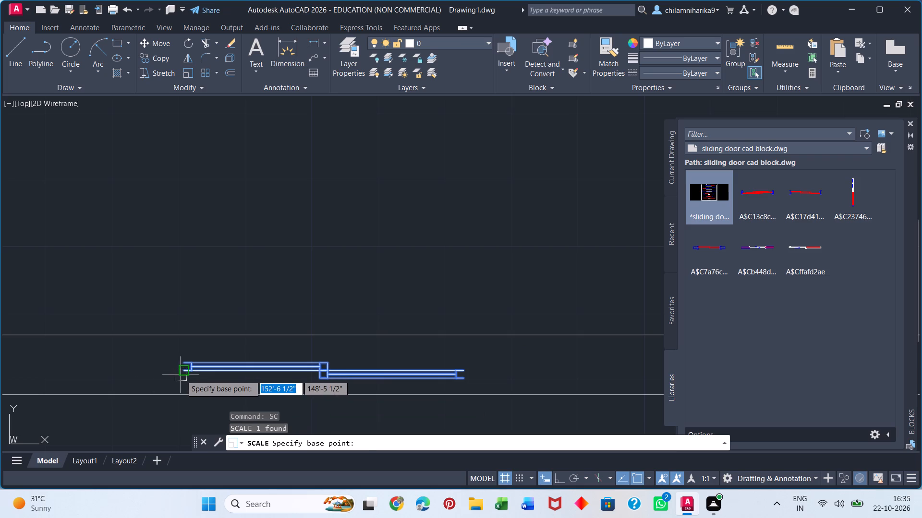
left_click(181, 375)
left_click(6, 373)
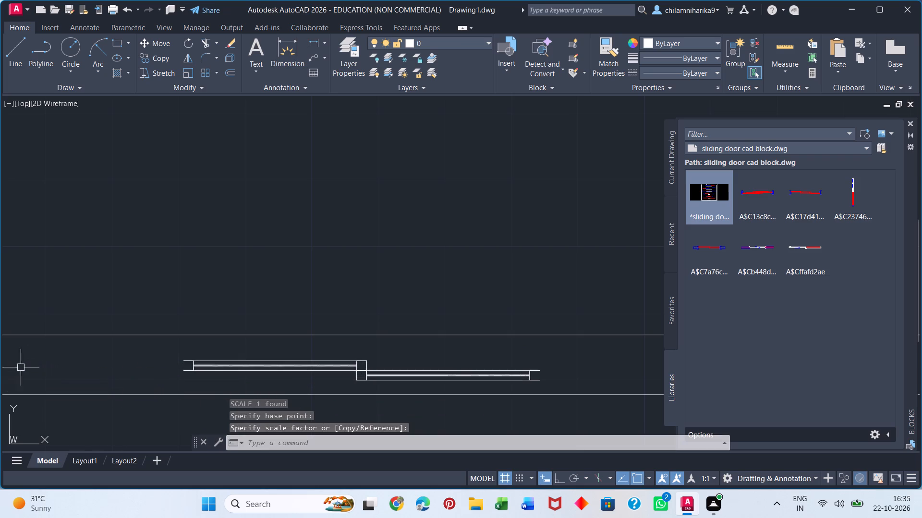
Draw a vertical jamb line across the top exterior wall's thickness, a short distance left of the sliding door.
scroll(291, 366, "down", 2)
key("l")
key("Return")
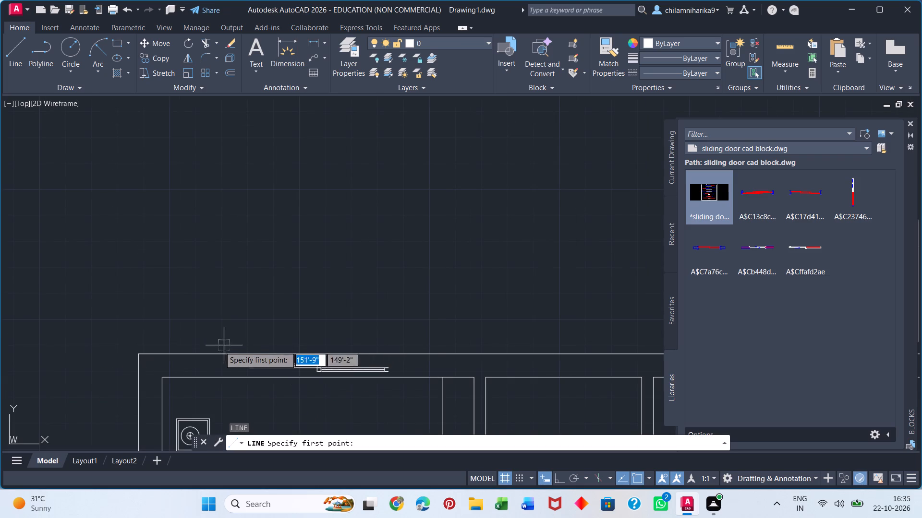
scroll(247, 365, "up", 4)
scroll(101, 327, "down", 2)
left_click(94, 314)
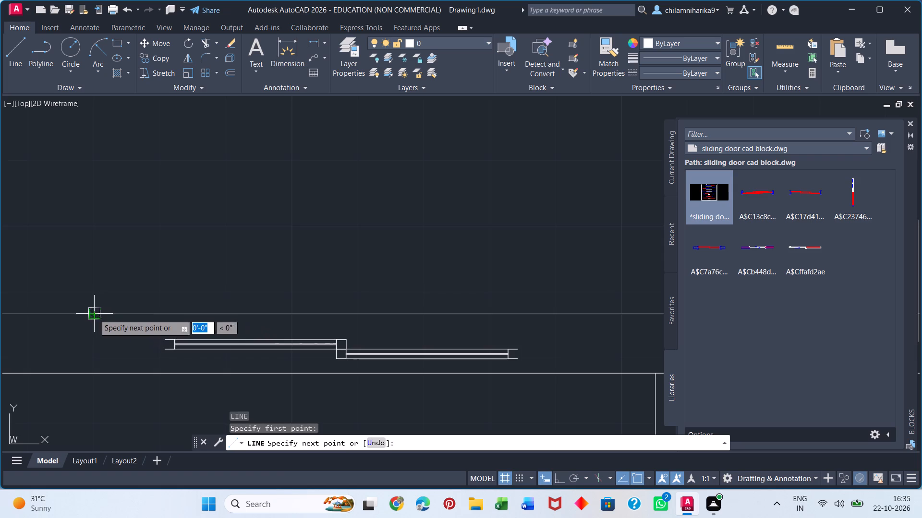
left_click(94, 375)
scroll(194, 366, "down", 5)
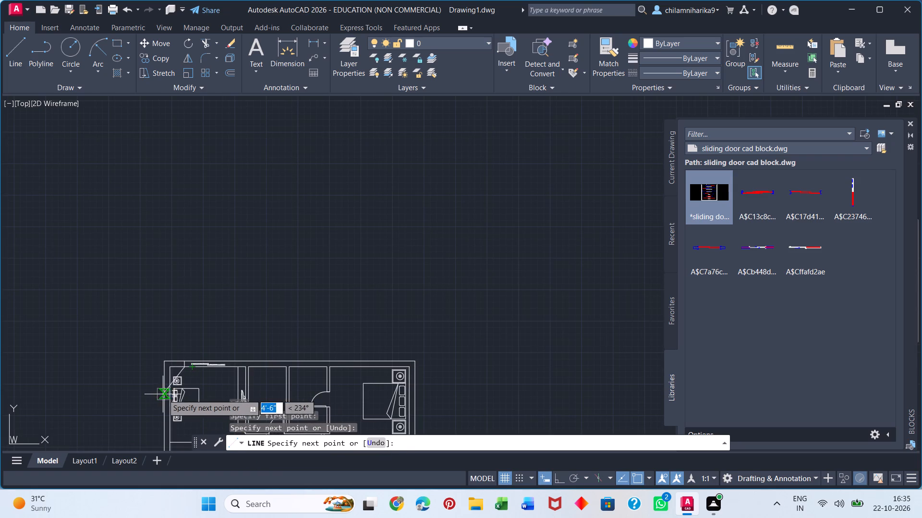
key("space")
Draw a second vertical jamb line across the wall's thickness, just right of the sliding door's right end.
key("space")
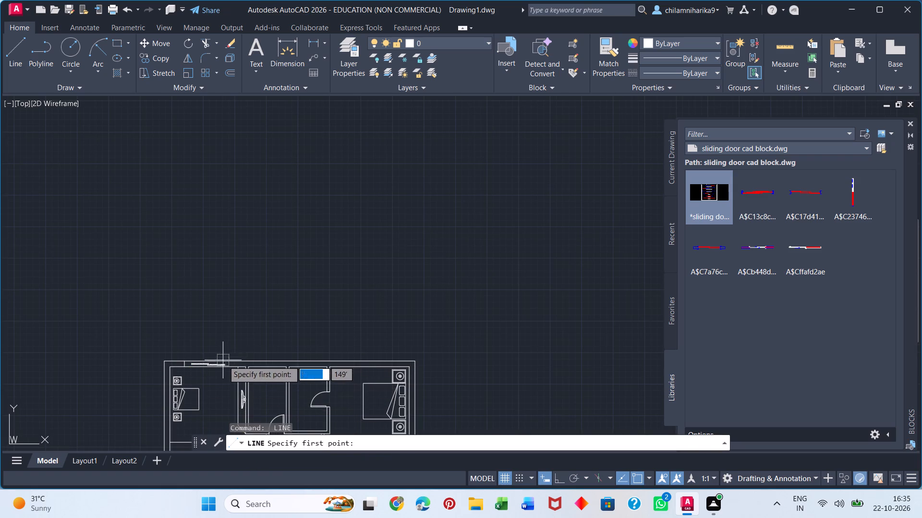
scroll(225, 361, "up", 4)
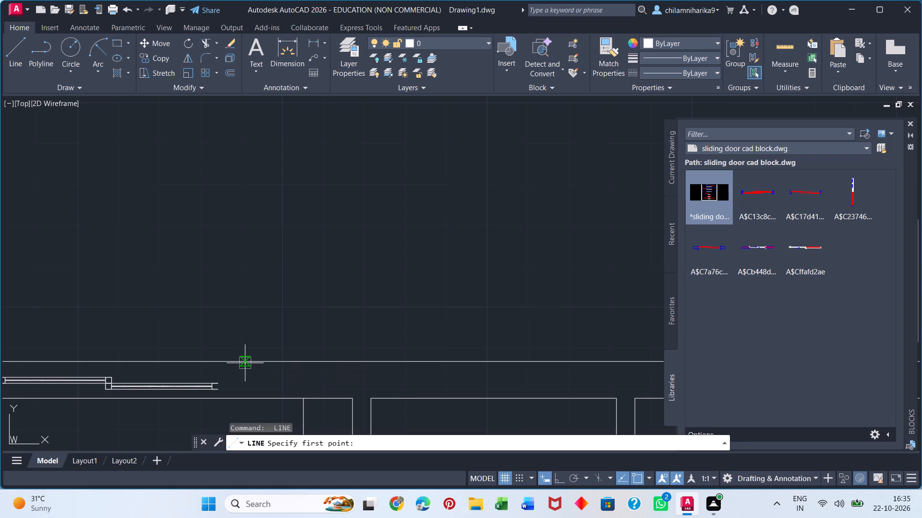
left_click(225, 364)
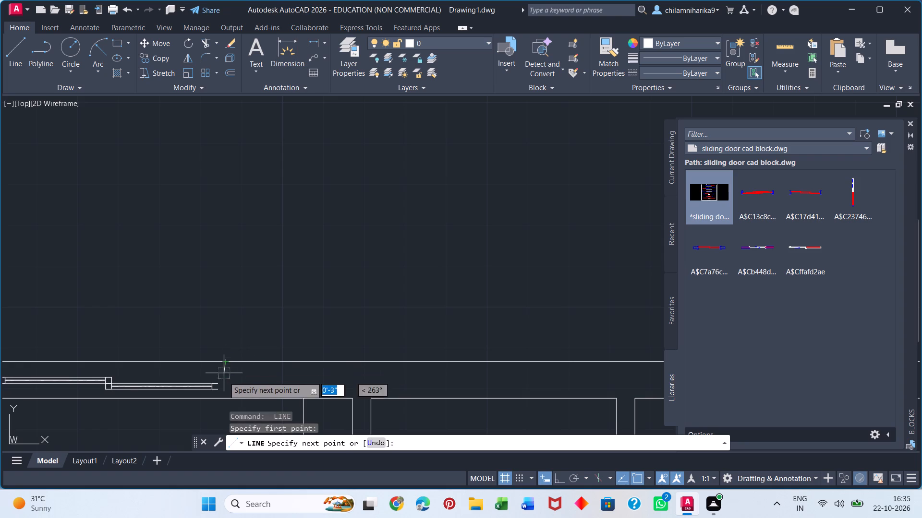
left_click(226, 400)
key("space")
Move the sliding door about 2" right by its right end's upper corner so it meets the right jamb line.
scroll(200, 385, "up", 3)
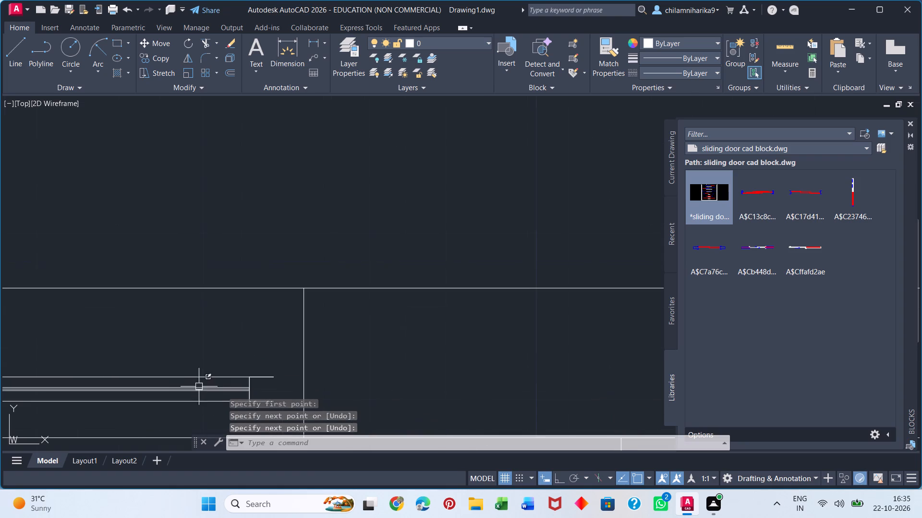
left_click(273, 377)
key("m")
key("Return")
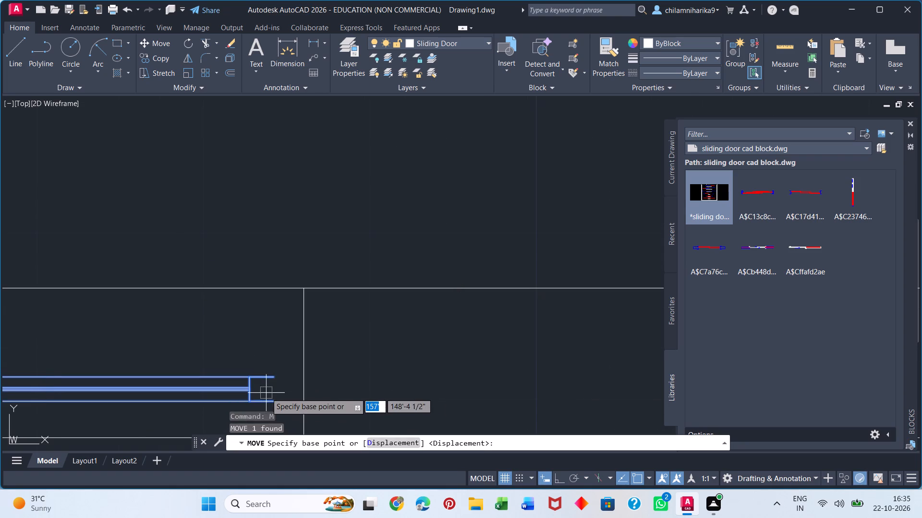
left_click(273, 378)
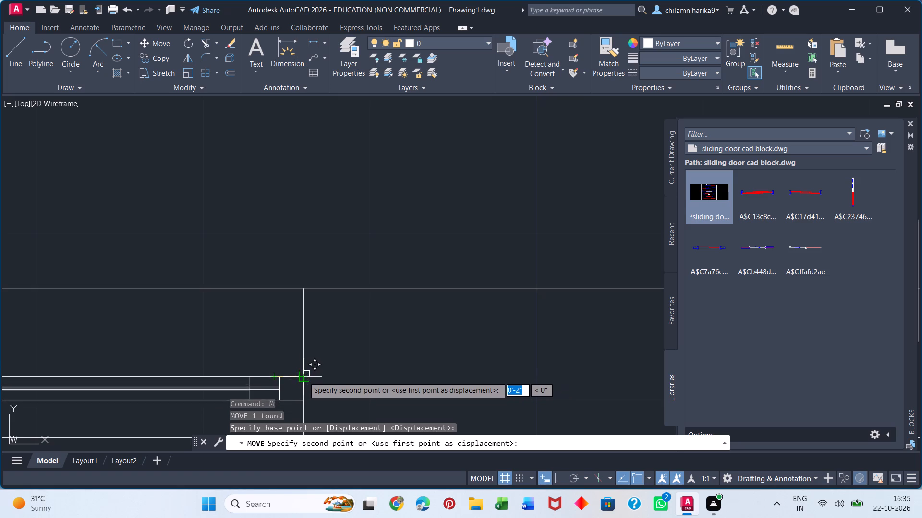
left_click(303, 376)
Draw a short horizontal guide line leftwards from the midpoint of the right jamb line.
scroll(307, 372, "down", 3)
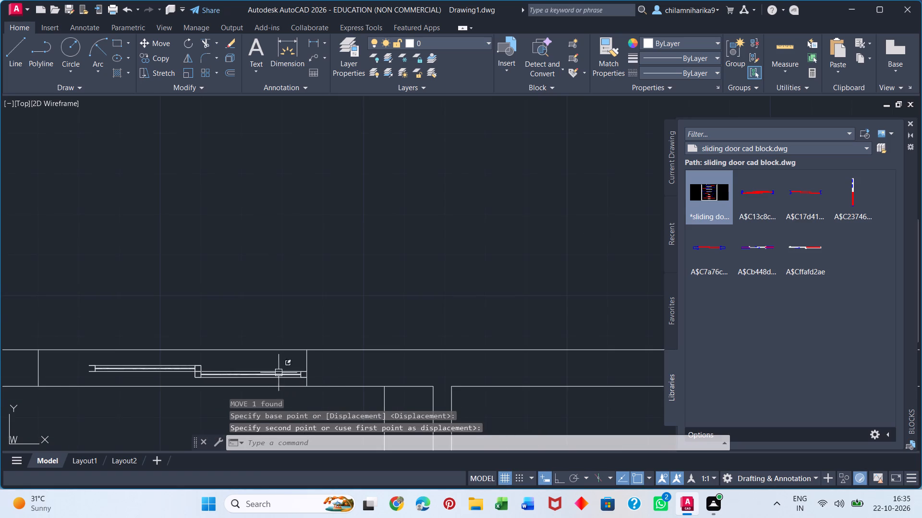
scroll(280, 370, "up", 2)
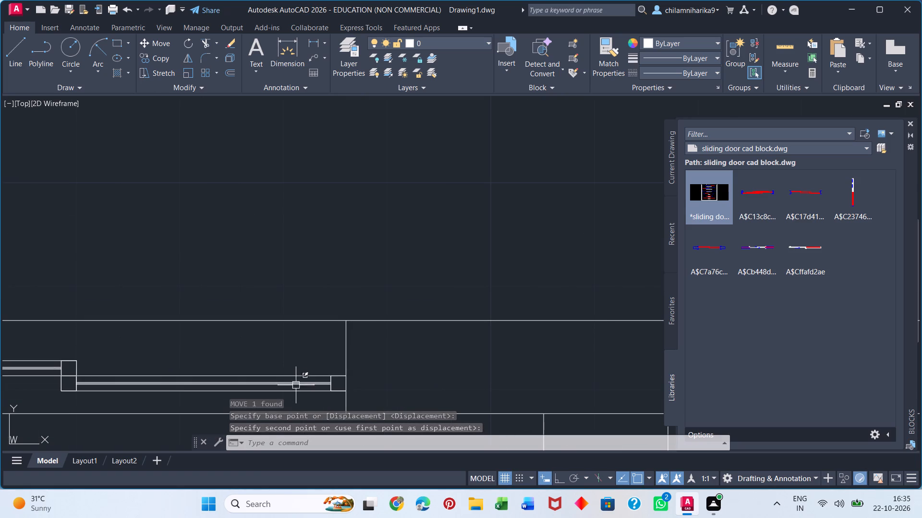
key("l")
key("Return")
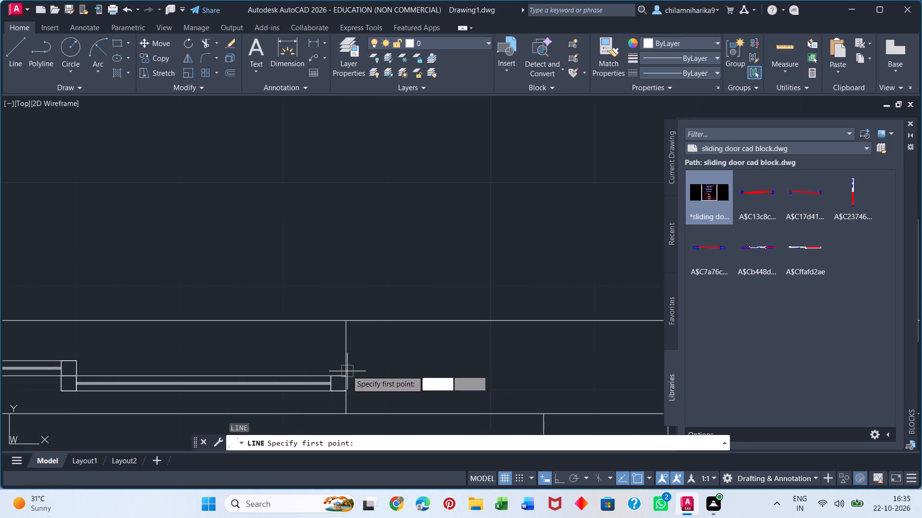
left_click(347, 367)
left_click(304, 365)
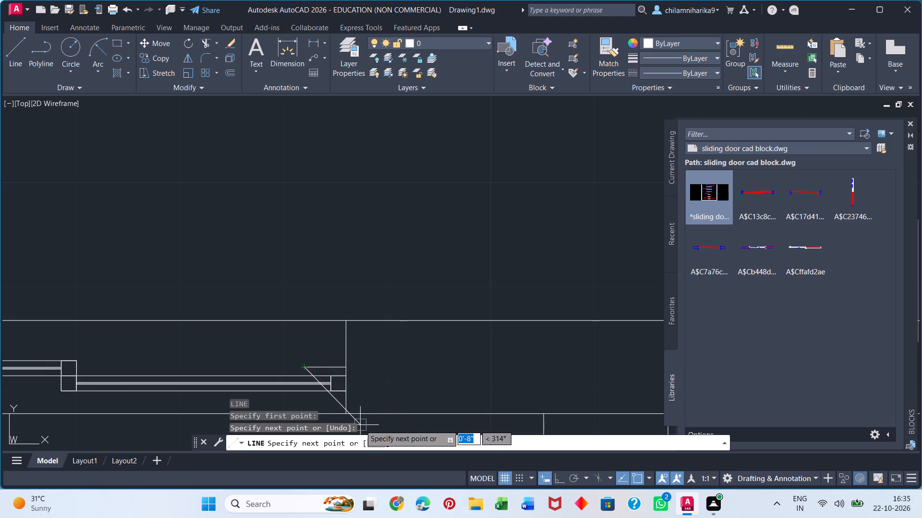
key("Escape")
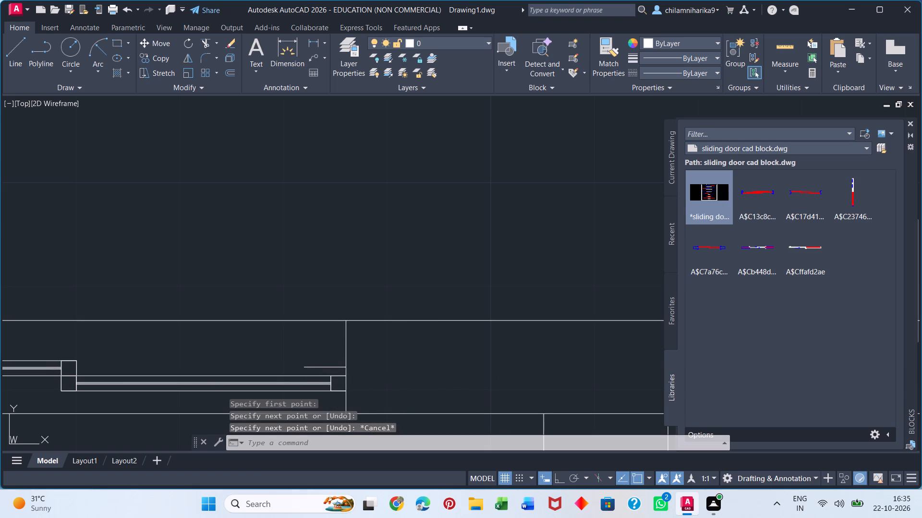
Move the sliding door up about 1 1/2" from the middle of its central joint, towards the wall's centre line.
left_click(327, 380)
key("m")
key("Return")
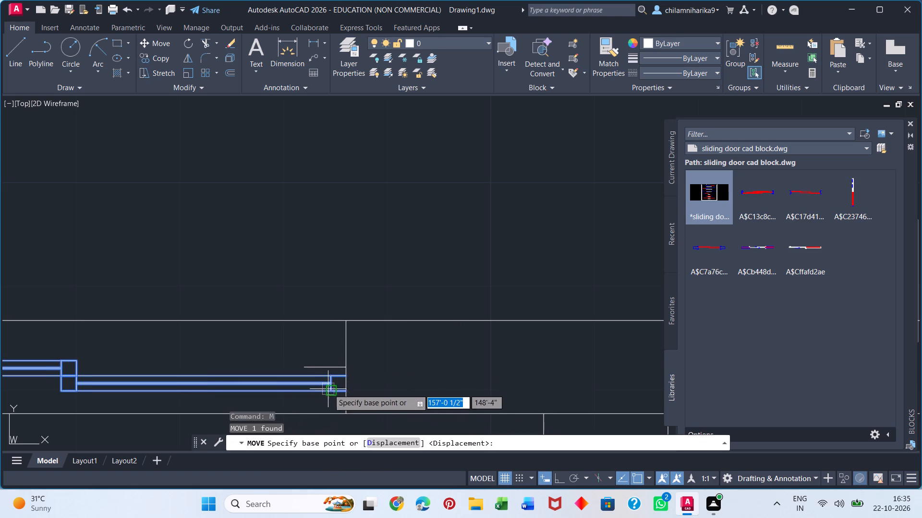
left_click(68, 375)
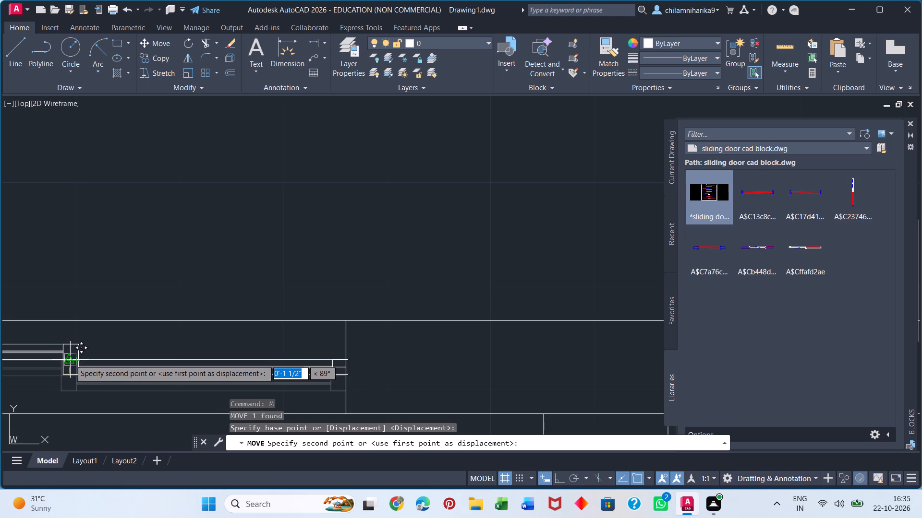
left_click(68, 360)
Nudge the sliding door slightly upward and left by its right end's upper corner to centre that end on the guide line.
scroll(298, 390, "up", 2)
scroll(429, 299, "up", 2)
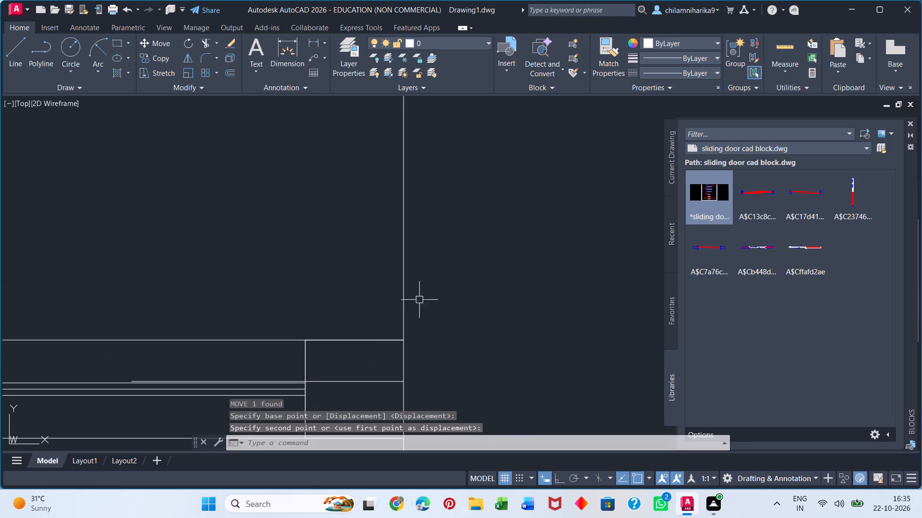
left_click(375, 339)
key("m")
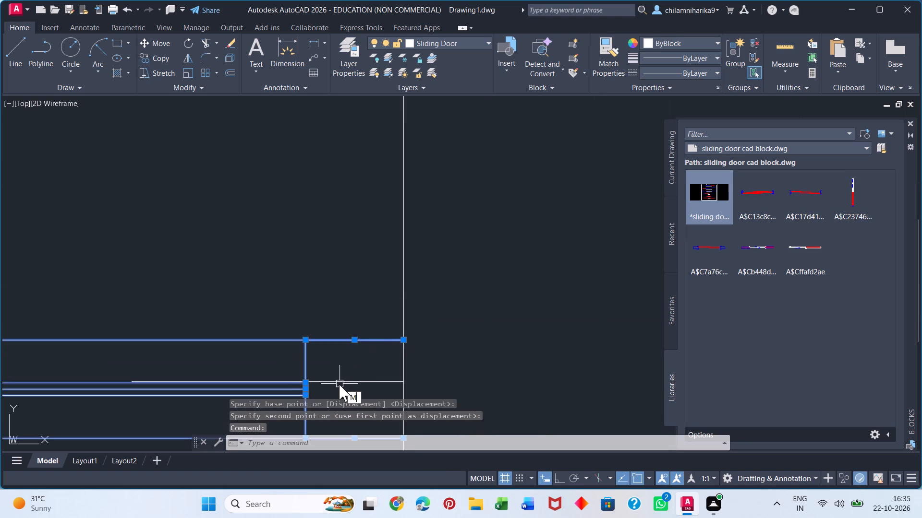
key("Return")
left_click(400, 341)
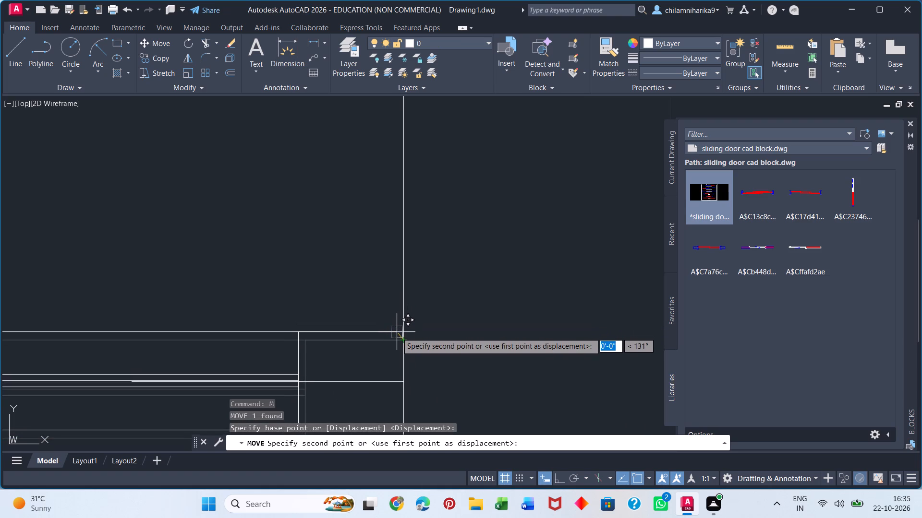
left_click(397, 332)
Move the sliding door horizontally, with Ortho on, so its right end's upper corner meets the right jamb line.
left_click(388, 332)
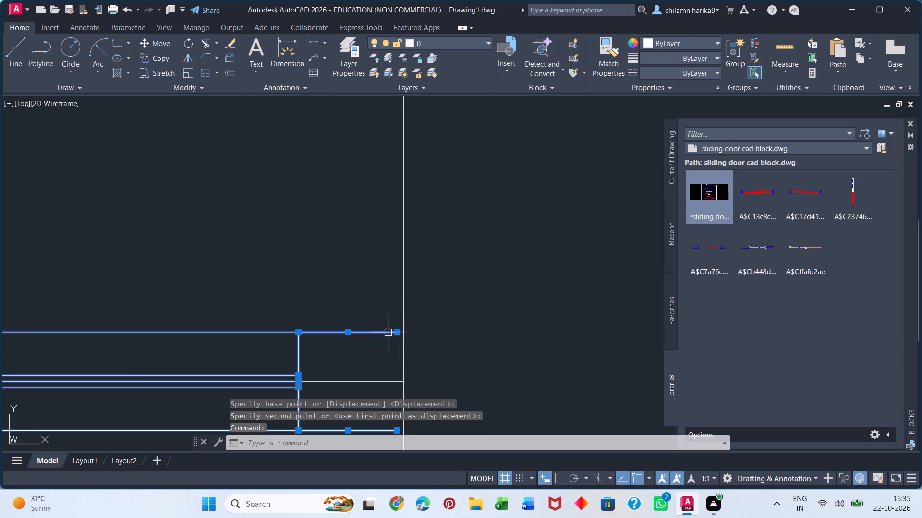
key("m")
key("Return")
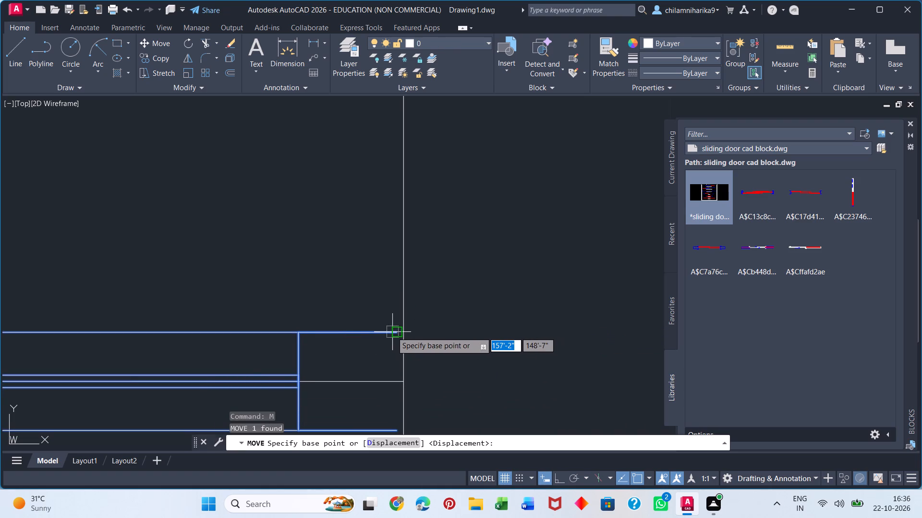
scroll(395, 332, "up", 7)
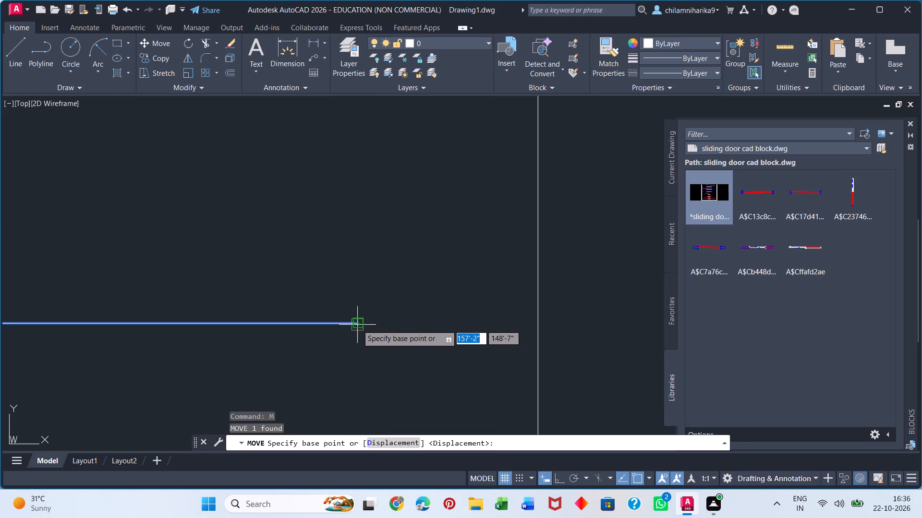
left_click(357, 325)
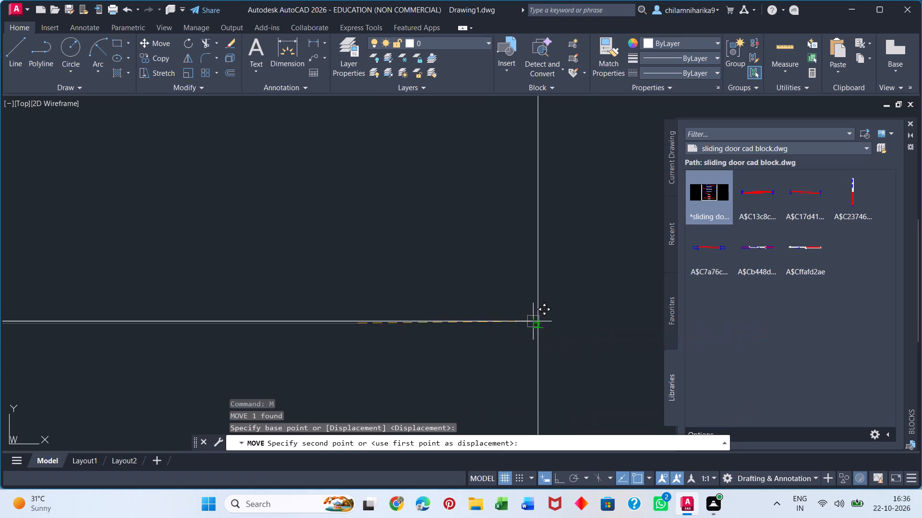
key("F8")
left_click(537, 323)
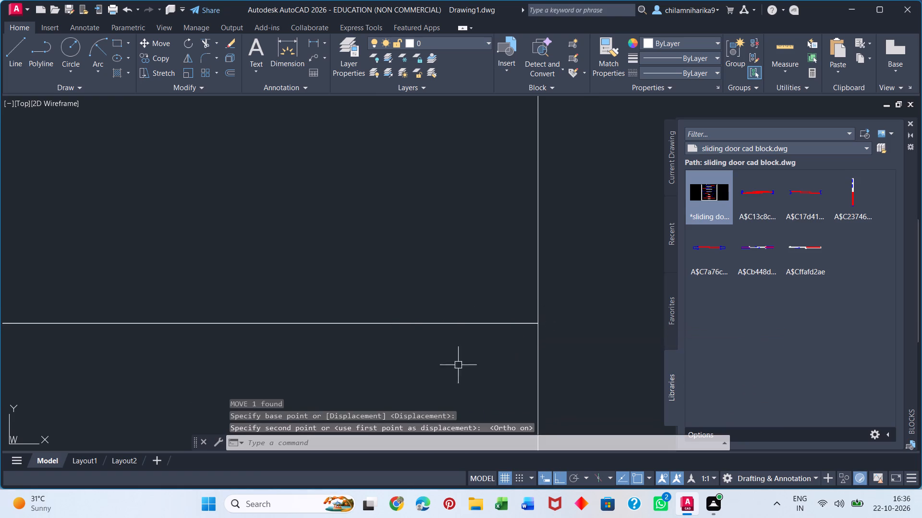
Delete the short horizontal guide line at the sliding door's right end.
scroll(342, 275, "down", 4)
scroll(310, 337, "down", 5)
left_click(302, 350)
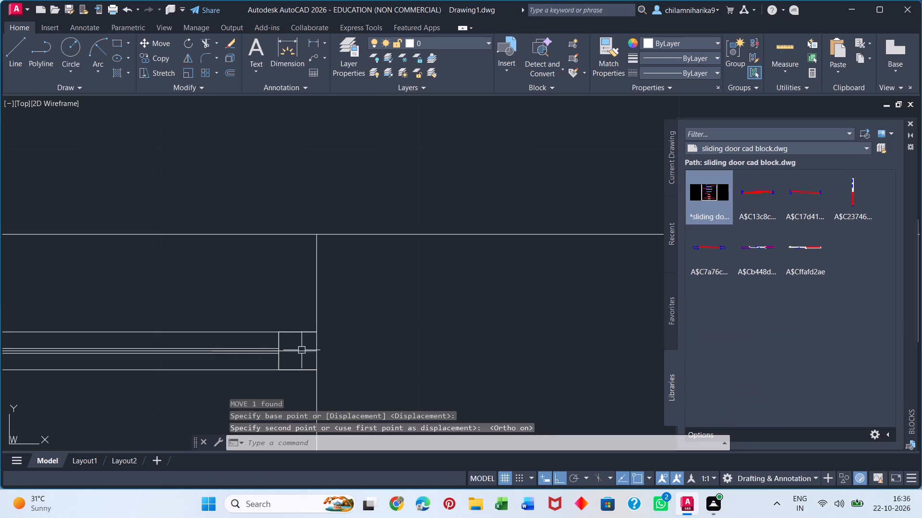
key("Delete")
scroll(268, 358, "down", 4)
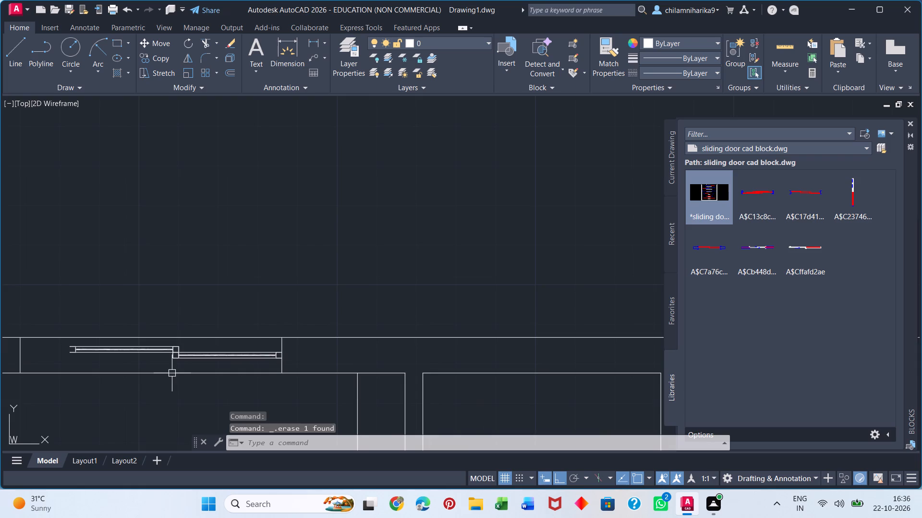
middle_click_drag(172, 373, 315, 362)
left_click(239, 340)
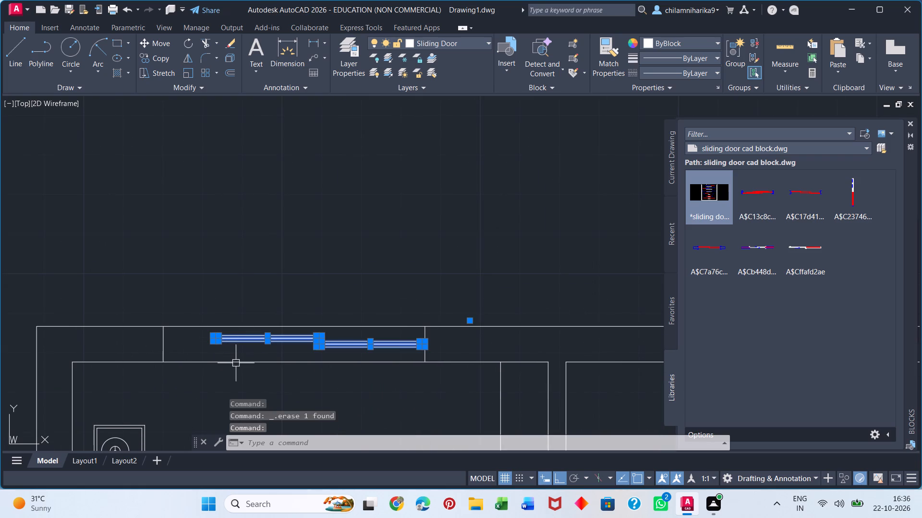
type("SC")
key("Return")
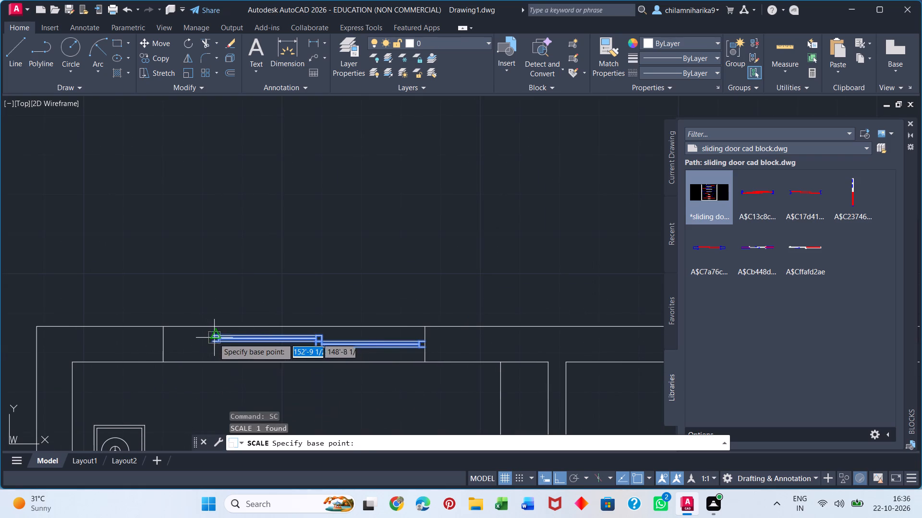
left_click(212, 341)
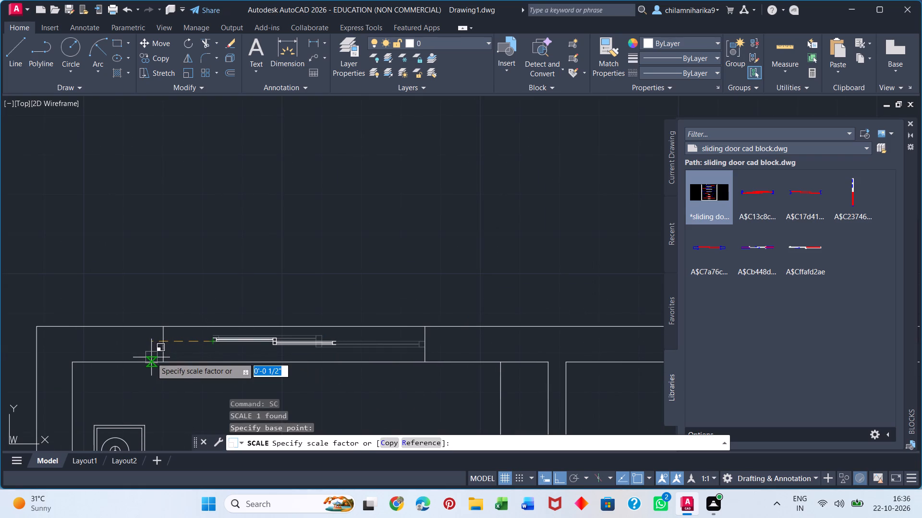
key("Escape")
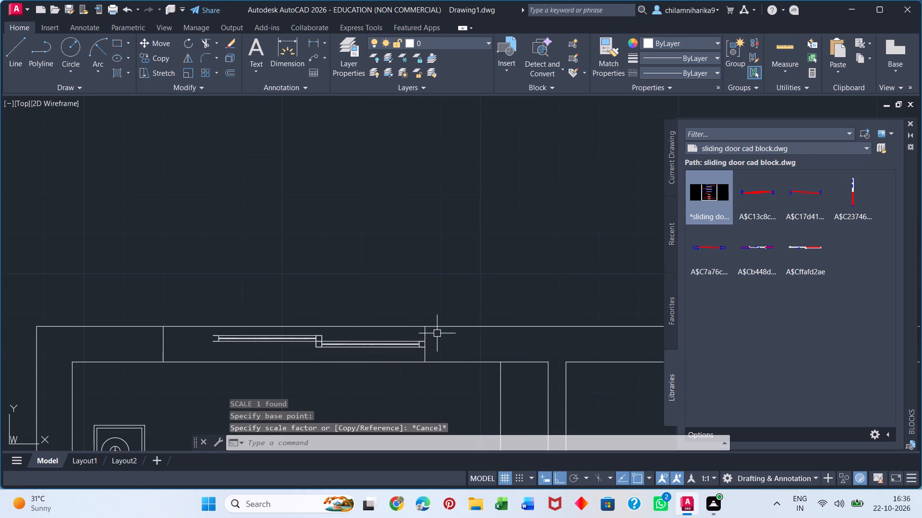
Scale the sliding door freehand from its right end's upper corner, at a pick distance of about 2'-9", extending it almost to the left jamb line.
left_click(360, 347)
type("SC")
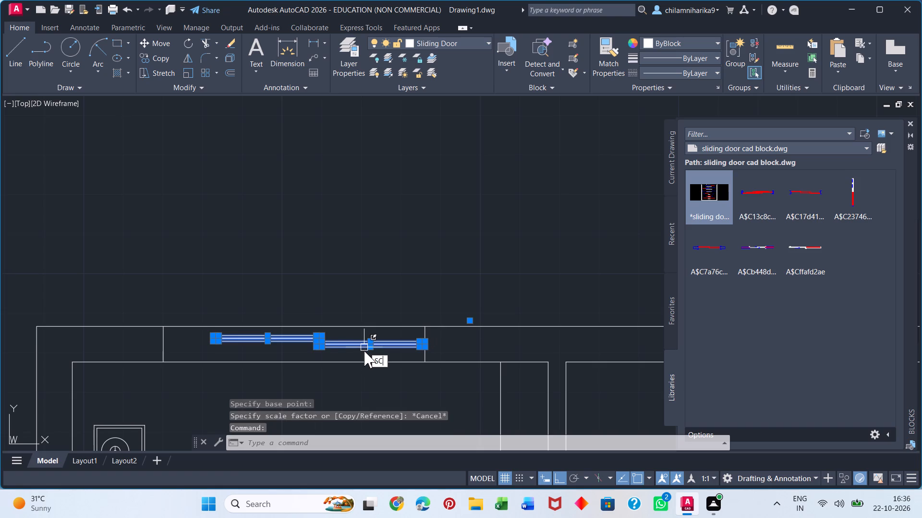
key("Return")
scroll(425, 341, "up", 3)
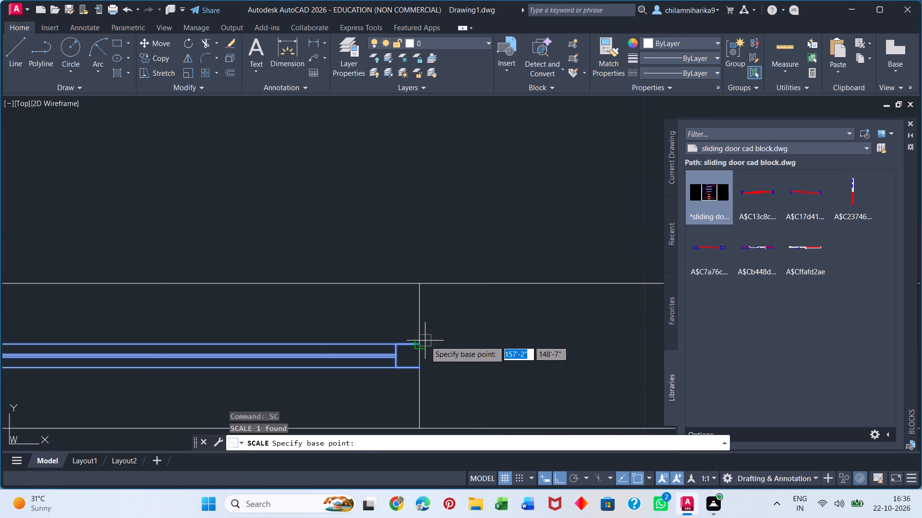
left_click(420, 343)
middle_click_drag(262, 347, 579, 350)
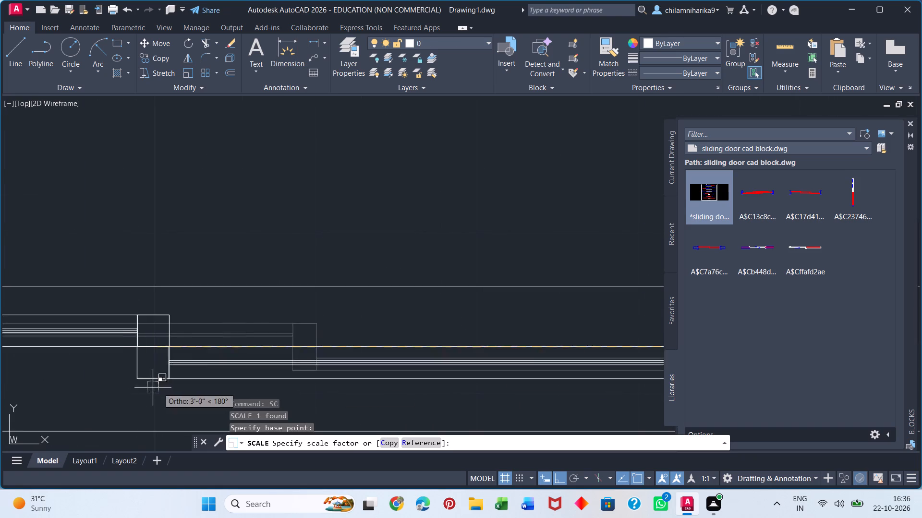
middle_click_drag(195, 388, 533, 395)
middle_click_drag(206, 394, 438, 401)
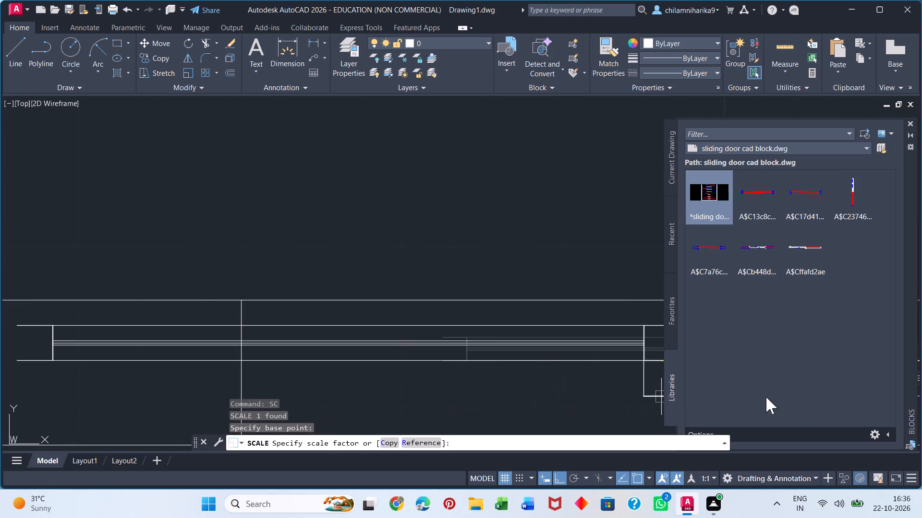
scroll(387, 378, "down", 4)
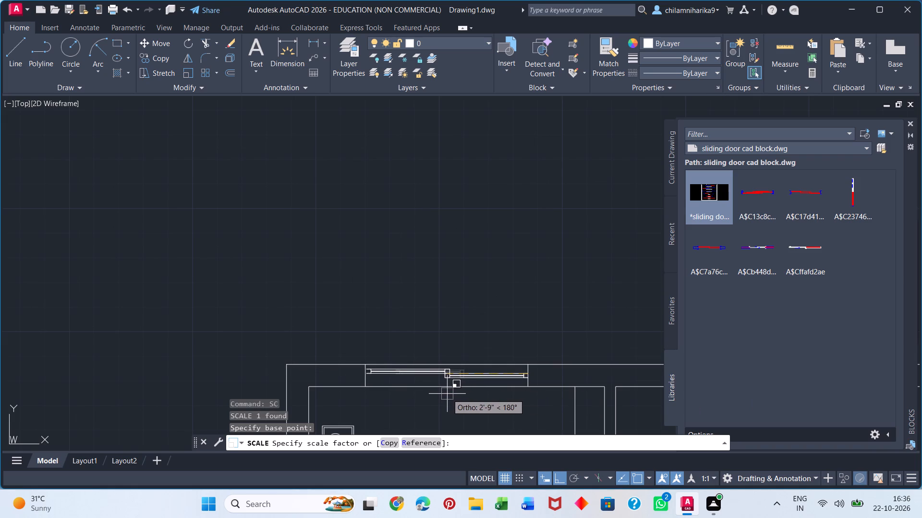
left_click(447, 394)
Shift the left jamb line by its midpoint about 1/2" right, with Ortho on, to the sliding door's left end.
scroll(377, 370, "up", 3)
scroll(327, 380, "up", 1)
left_click(328, 377)
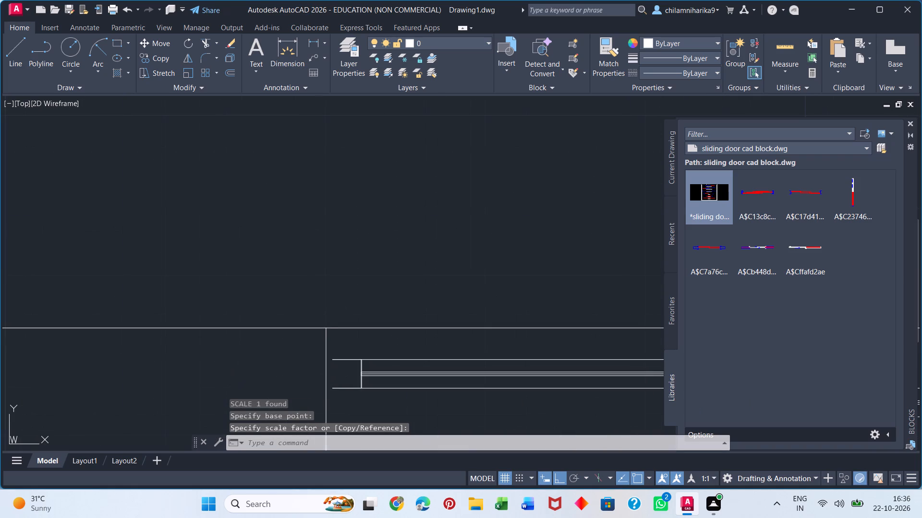
left_click(326, 399)
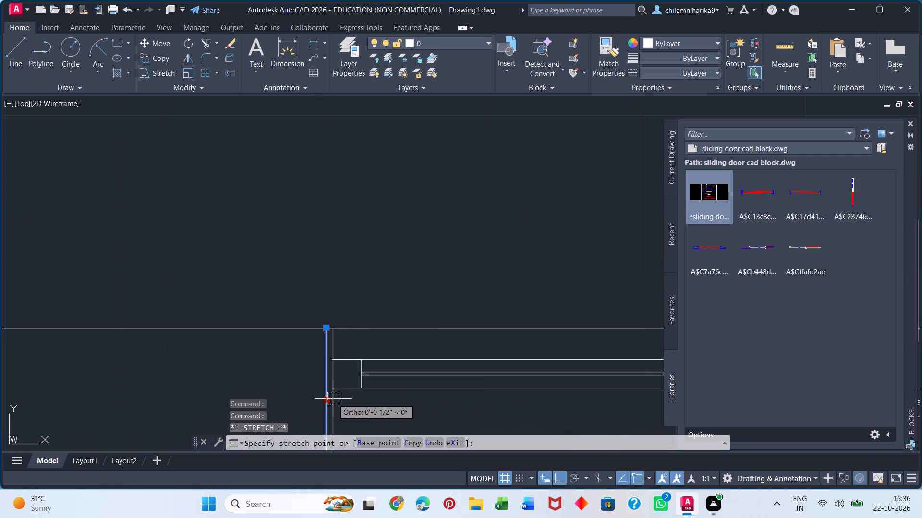
left_click(333, 399)
scroll(342, 376, "up", 3)
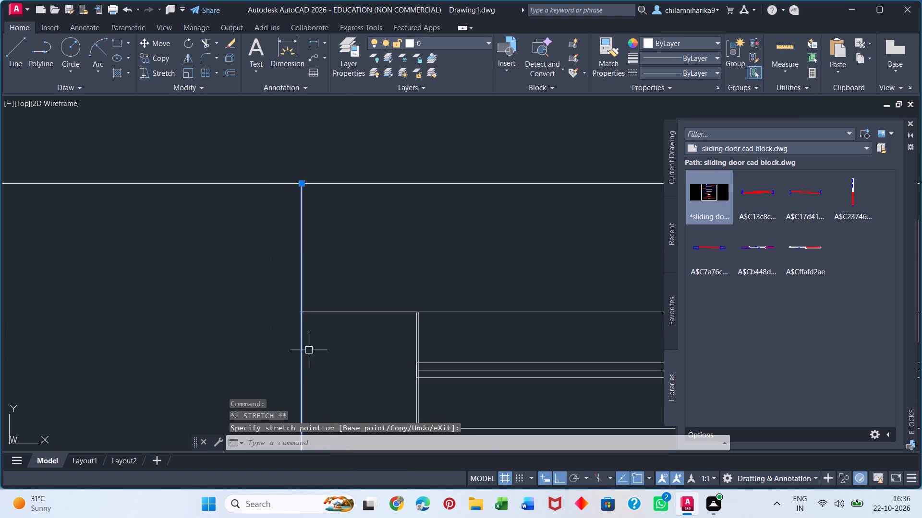
scroll(295, 324, "up", 3)
left_click(318, 330)
Move the left jamb line by its midpoint up about 1/2" onto the lower corner of the sliding door's left end.
scroll(292, 314, "down", 2)
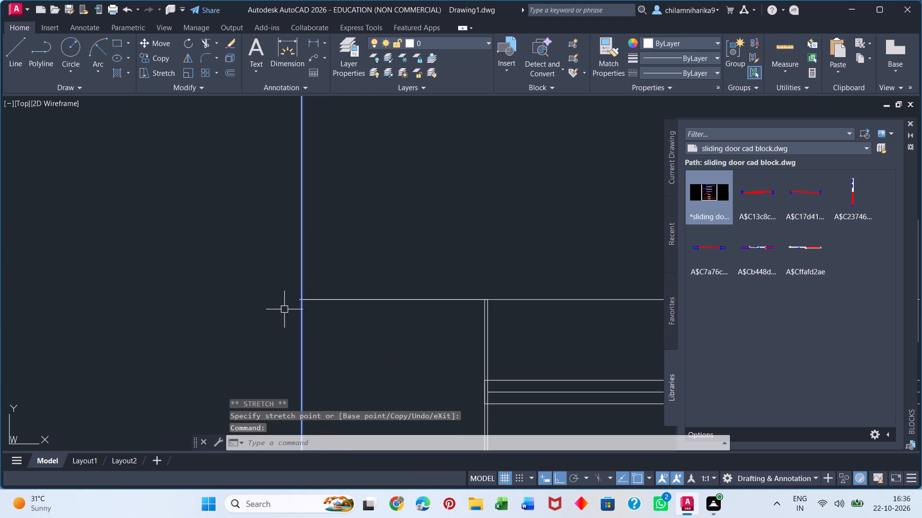
scroll(295, 339, "up", 1)
middle_click_drag(291, 335, 274, 200)
middle_click_drag(272, 341, 268, 223)
middle_click_drag(280, 336, 279, 326)
scroll(278, 318, "up", 1)
middle_click_drag(279, 326, 275, 240)
scroll(287, 353, "down", 3)
left_click(282, 364)
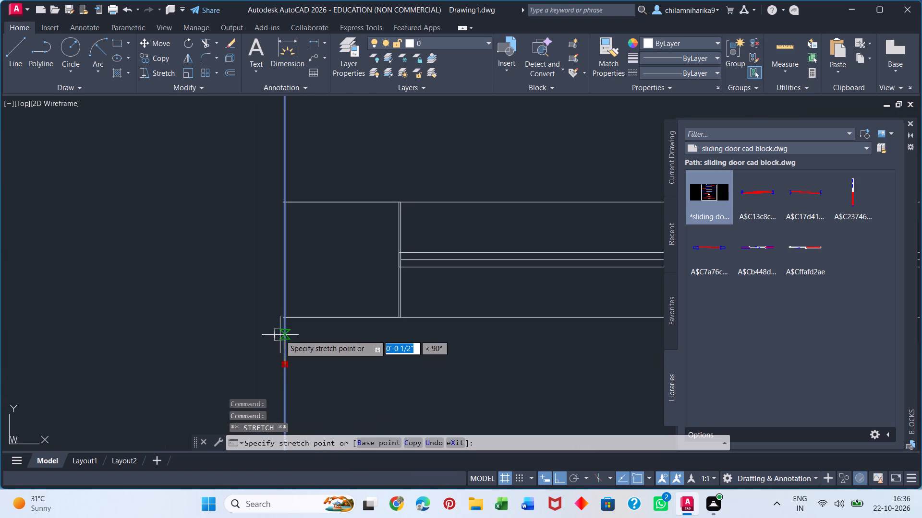
middle_click_drag(276, 329, 246, 353)
scroll(246, 353, "up", 1)
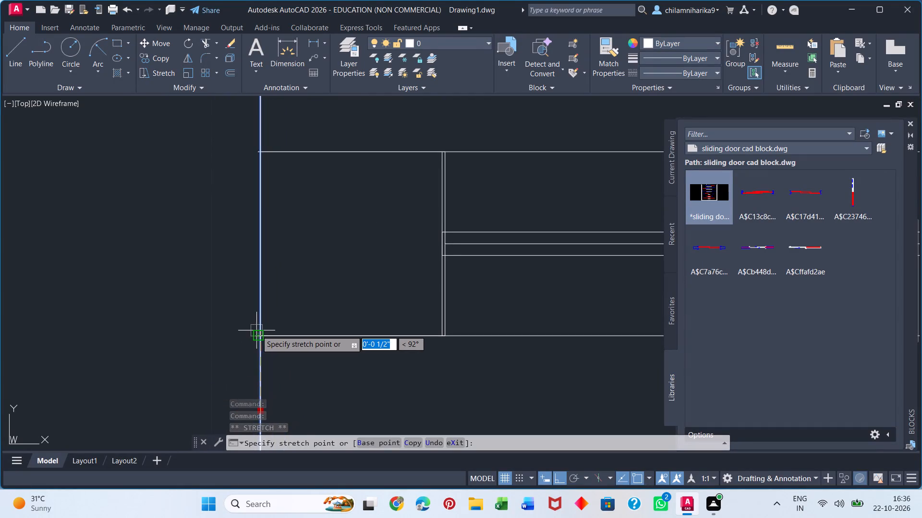
scroll(256, 330, "up", 6)
left_click(269, 373)
Stretch the left jamb line's lower end down about 1/2" to the inner line of the top exterior wall.
scroll(240, 370, "down", 11)
middle_click_drag(238, 383, 236, 270)
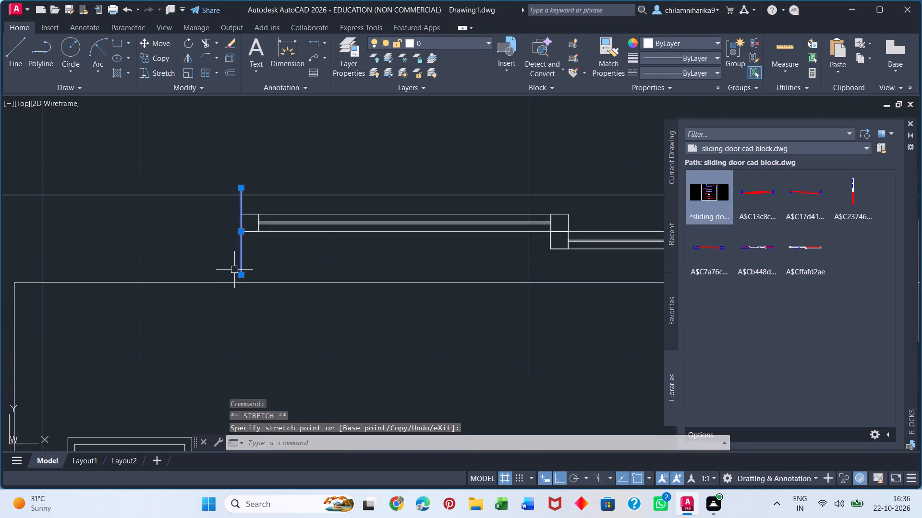
scroll(235, 271, "up", 4)
left_click(275, 298)
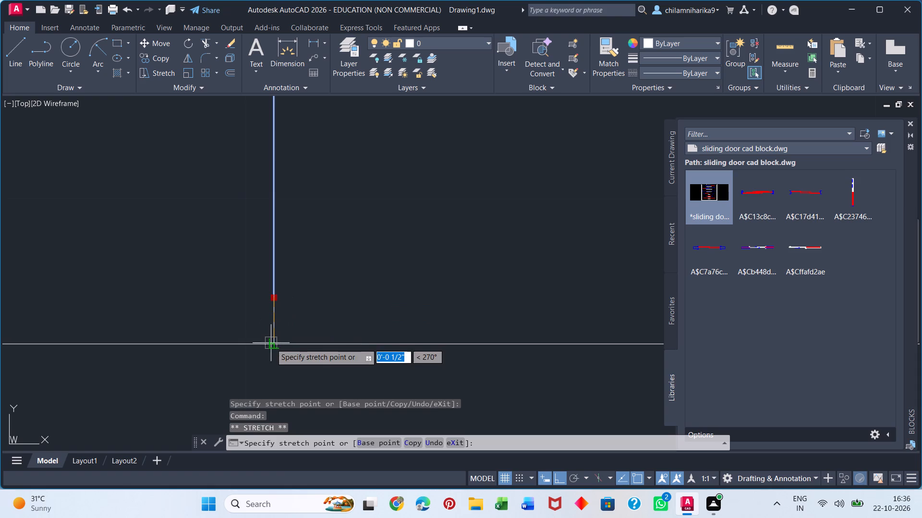
left_click(271, 344)
scroll(223, 359, "down", 5)
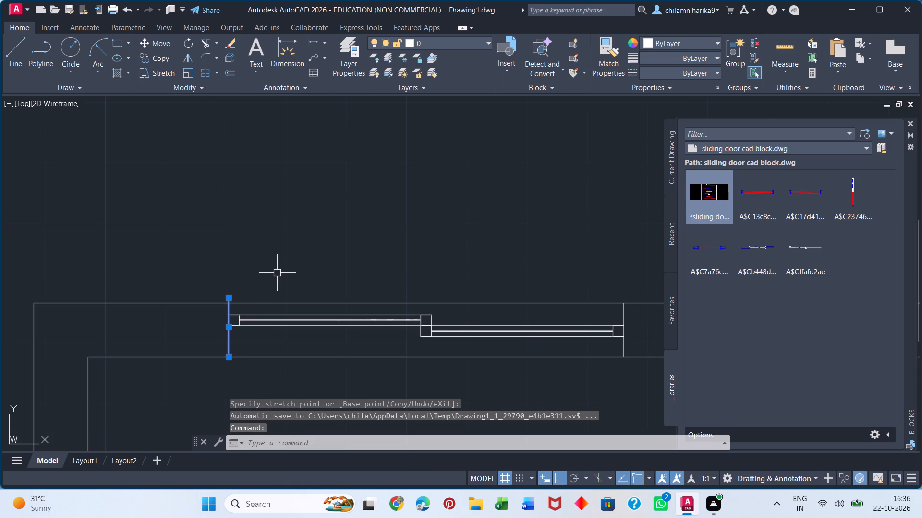
key("Escape")
Trim the piece of the left jamb line that projects above the top exterior wall's outer line.
scroll(239, 280, "up", 3)
type("TR")
key("Return")
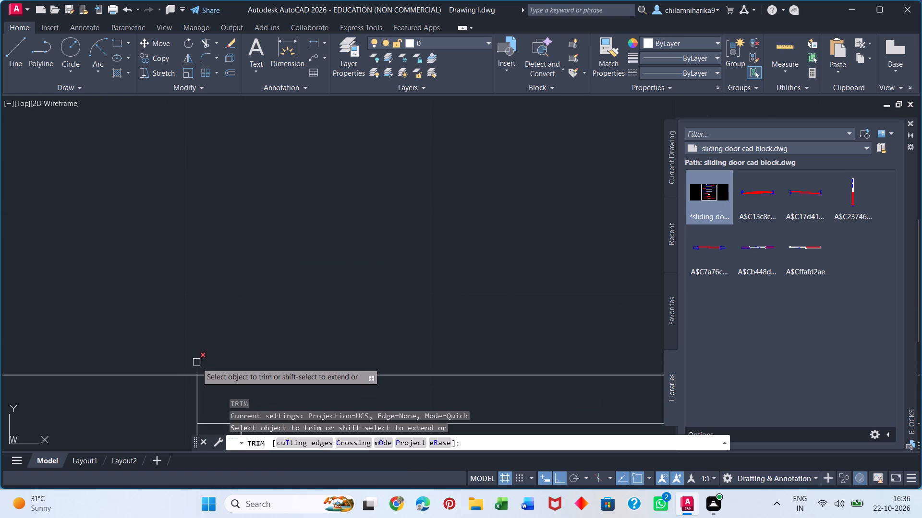
left_click(198, 364)
key("Escape")
Copy the sliding door and both jamb lines straight down from the left jamb's lower end into the bottom exterior wall below the lower-left kitchen utility area.
scroll(270, 332, "down", 5)
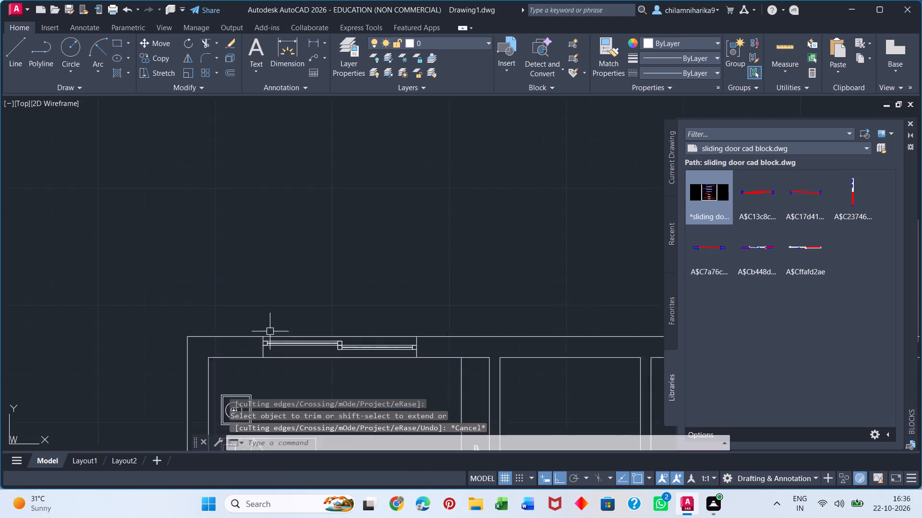
scroll(267, 337, "down", 3)
scroll(295, 339, "up", 3)
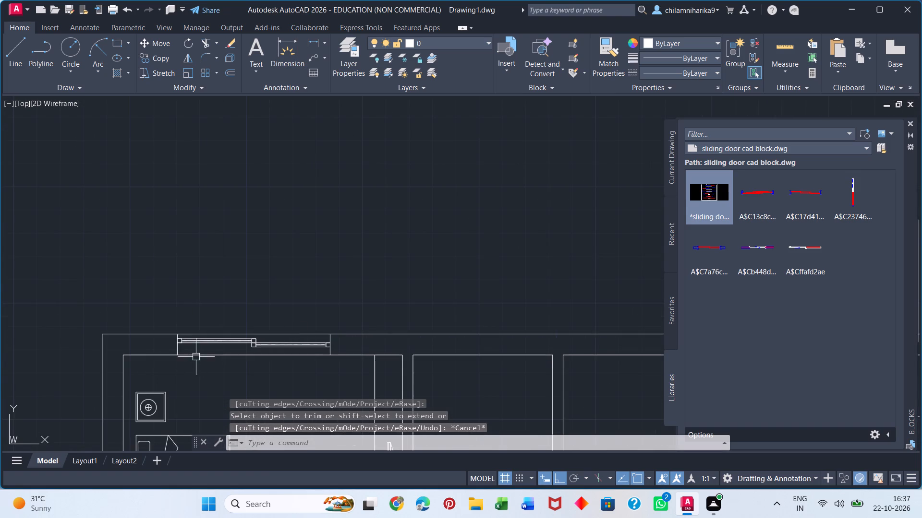
scroll(195, 349, "down", 2)
middle_click_drag(207, 365, 203, 291)
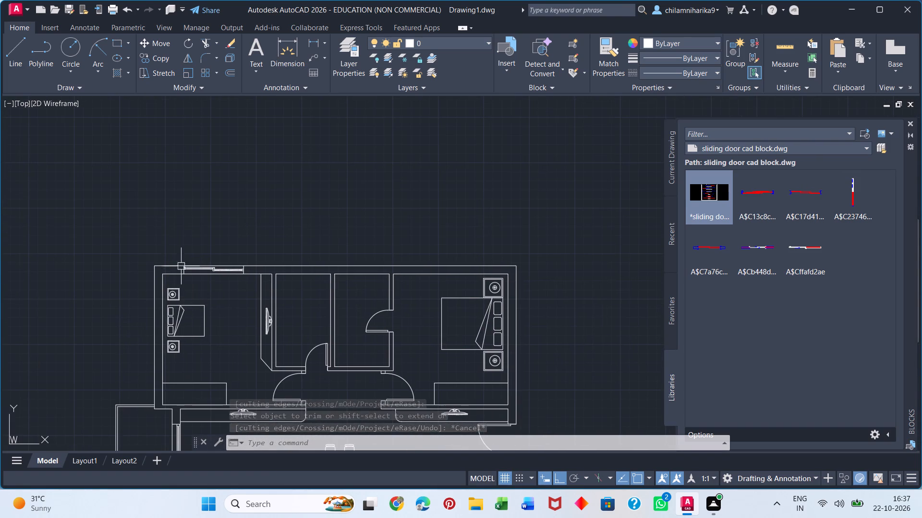
left_click(178, 244)
left_click(245, 285)
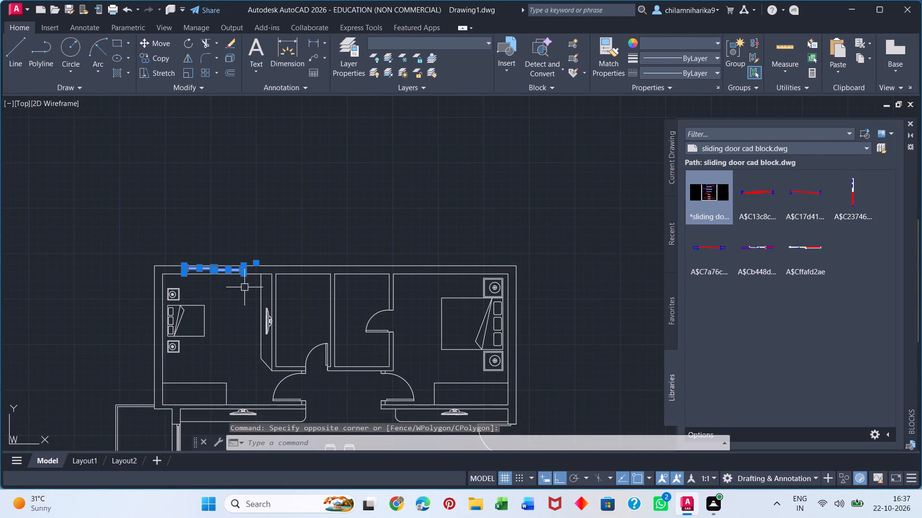
key("c")
key("o")
key("Return")
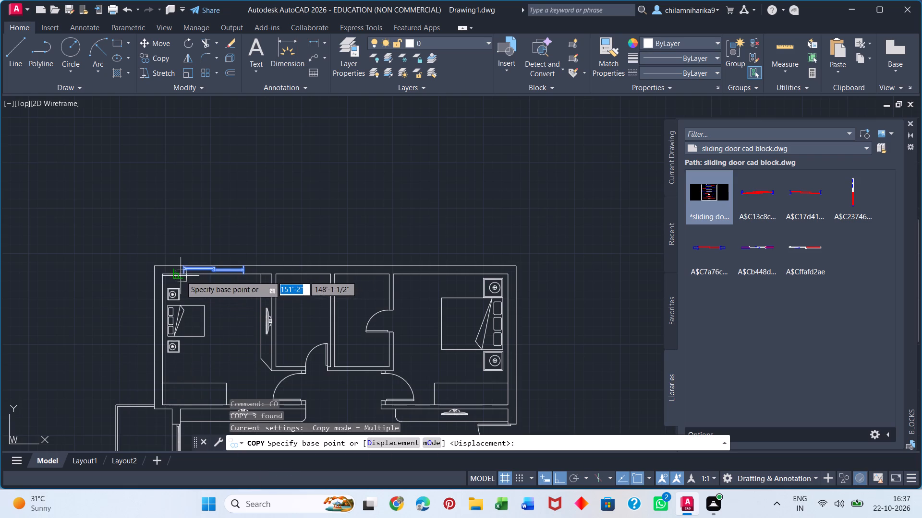
left_click(182, 273)
middle_click_drag(167, 351, 207, 0)
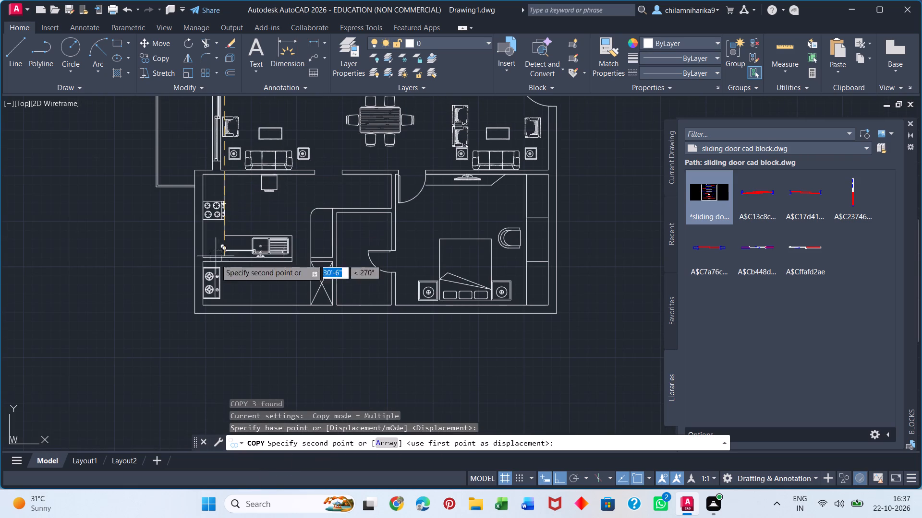
scroll(222, 316, "up", 4)
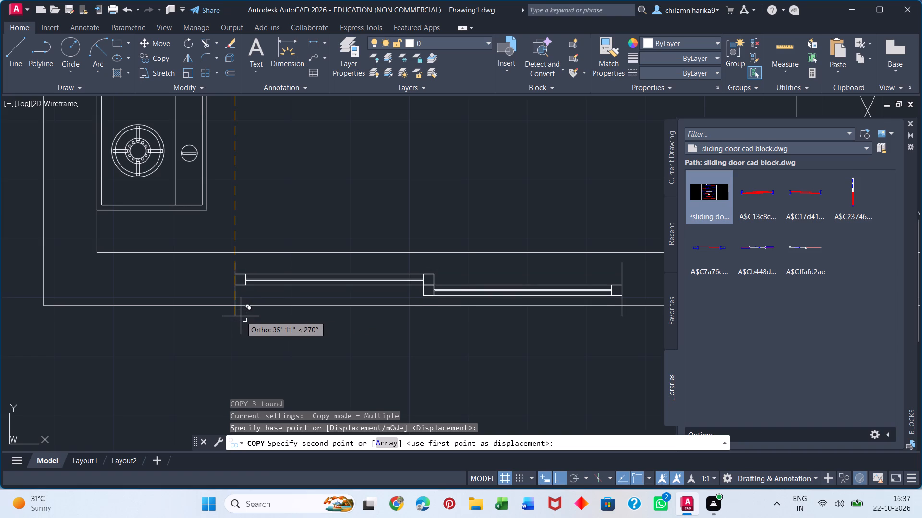
left_click(236, 310)
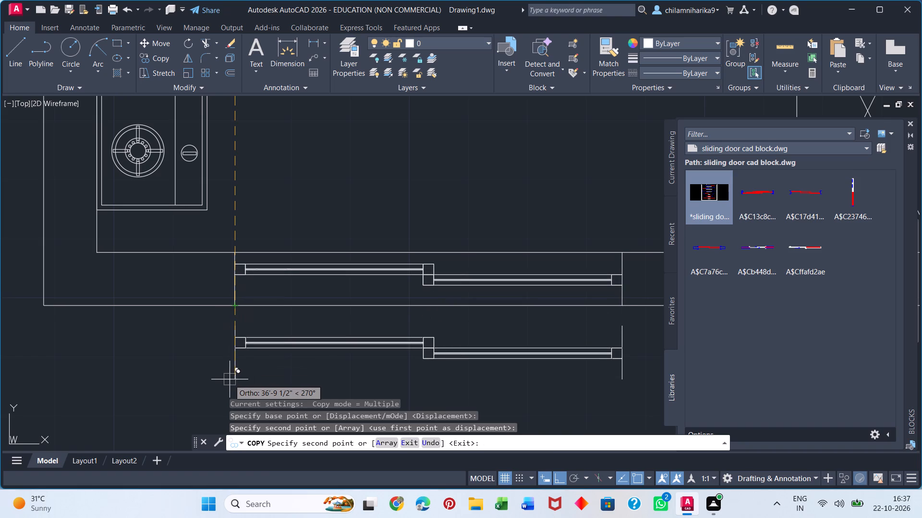
key("space")
Copy the sliding door and both jamb lines about 21'-8" horizontally along the top exterior wall into the upper-right bedroom.
scroll(194, 325, "down", 5)
middle_click_drag(460, 320, 192, 382)
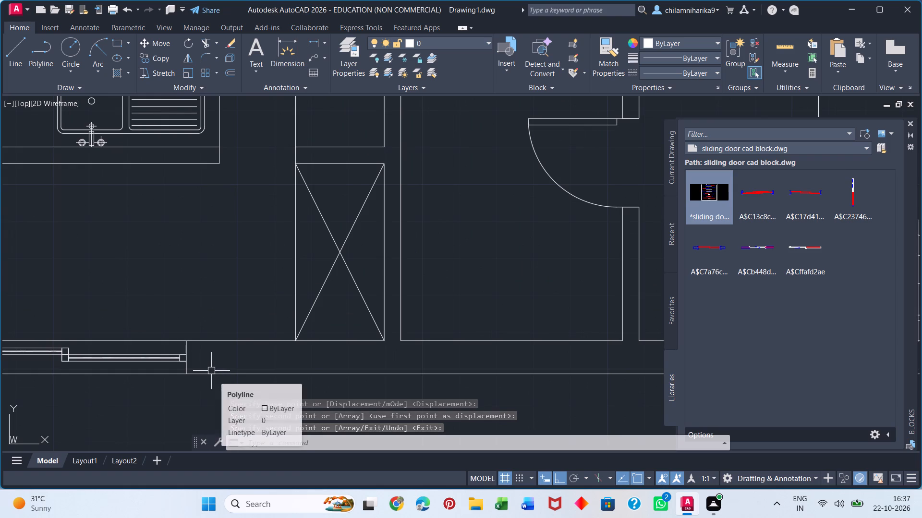
middle_click_drag(225, 272, 120, 511)
scroll(159, 268, "down", 5)
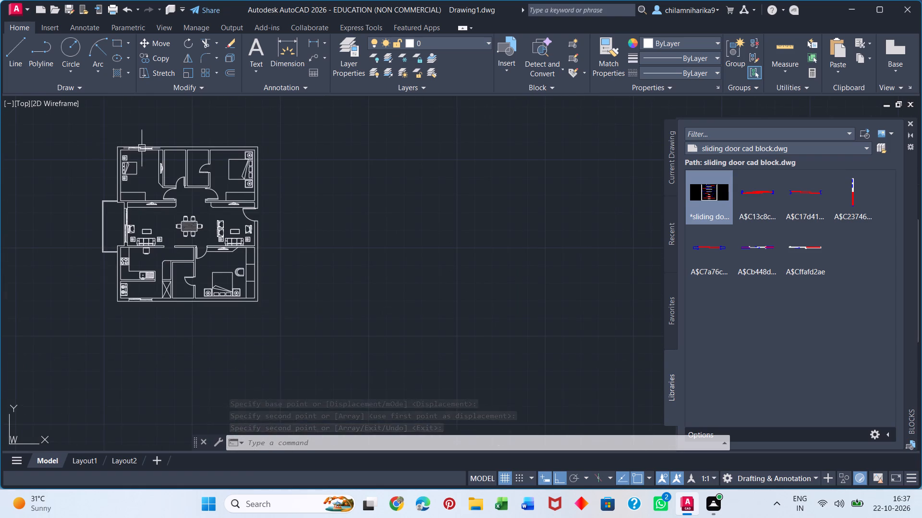
middle_click_drag(130, 132, 178, 279)
scroll(170, 292, "up", 5)
left_click_drag(236, 285, 238, 291)
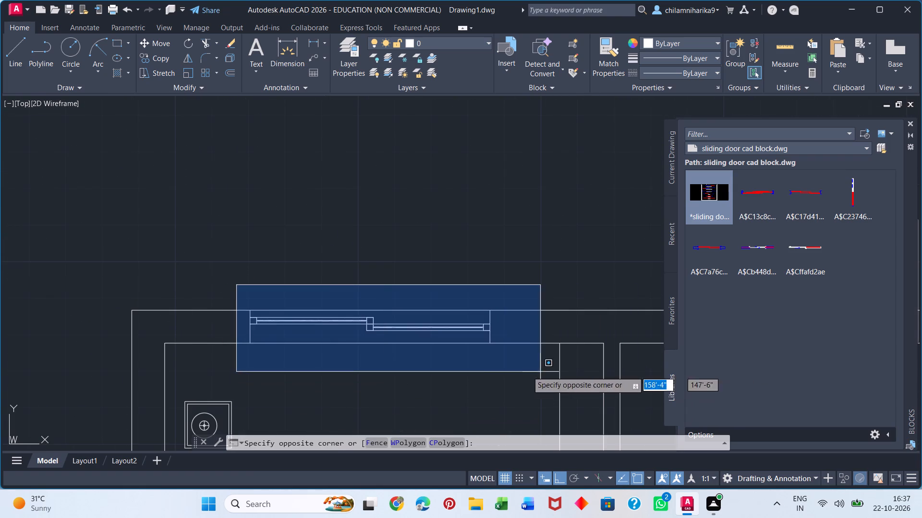
left_click(509, 370)
key("c")
key("o")
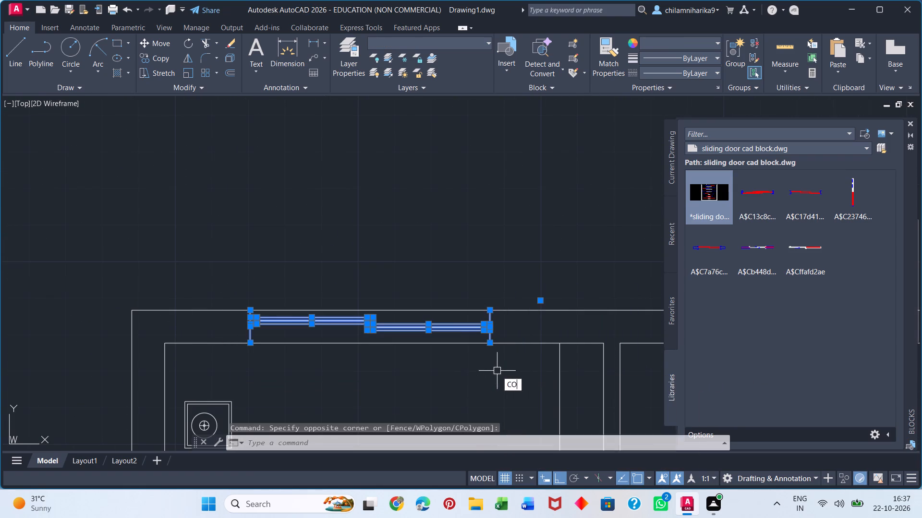
key("Return")
left_click(490, 342)
middle_click_drag(273, 362, 78, 364)
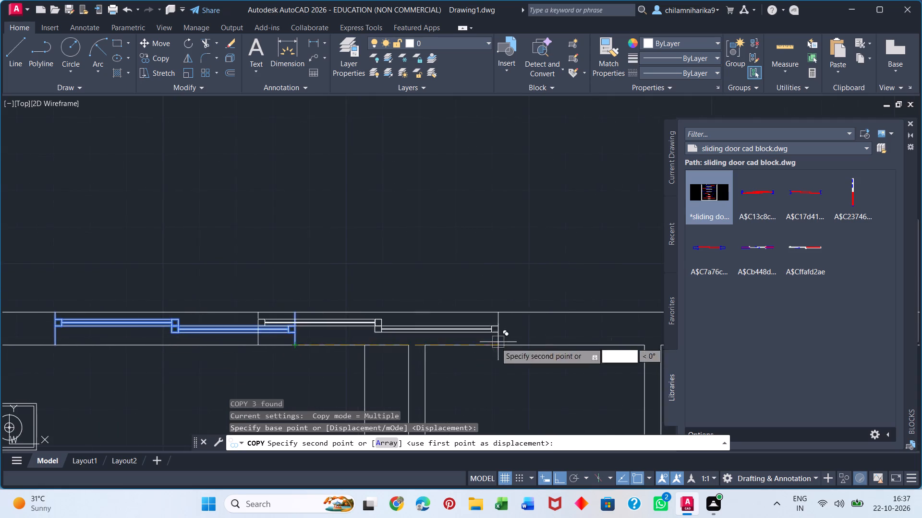
middle_click_drag(487, 344, 42, 334)
middle_click_drag(541, 328, 86, 293)
scroll(251, 267, "down", 2)
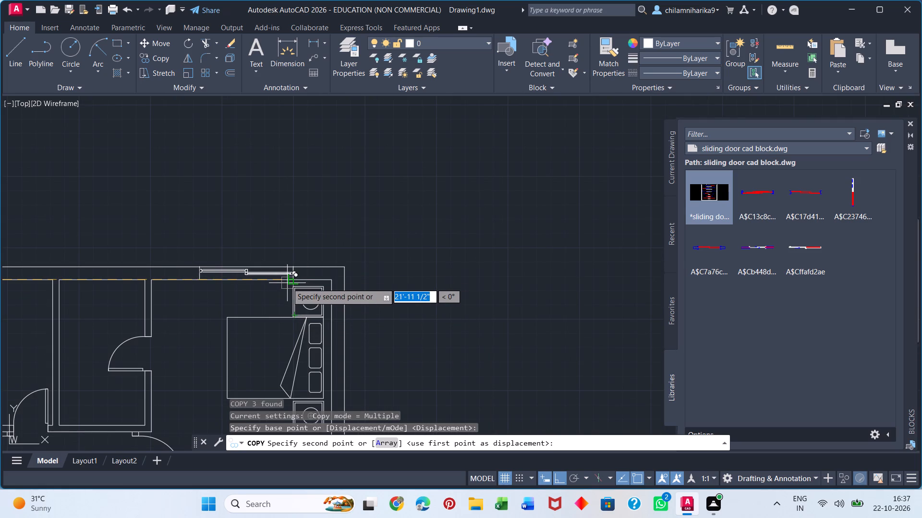
scroll(288, 277, "up", 4)
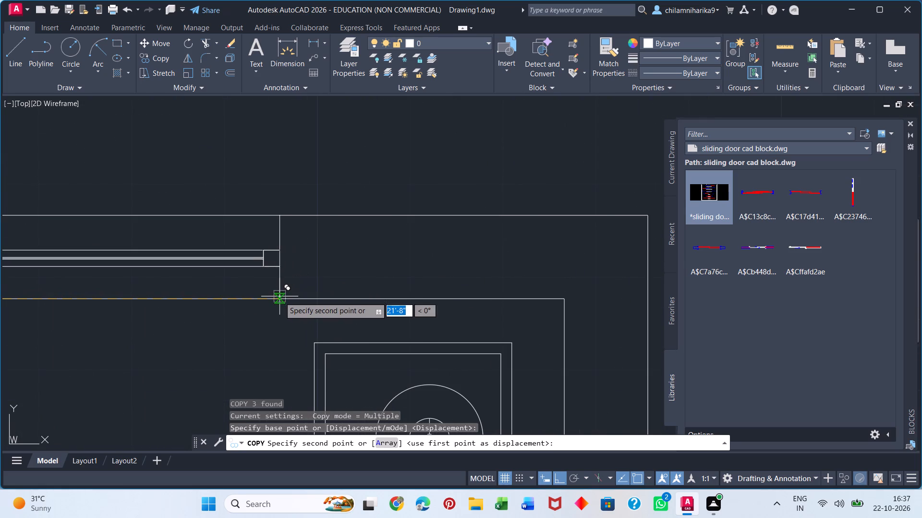
left_click(279, 297)
scroll(291, 267, "down", 5)
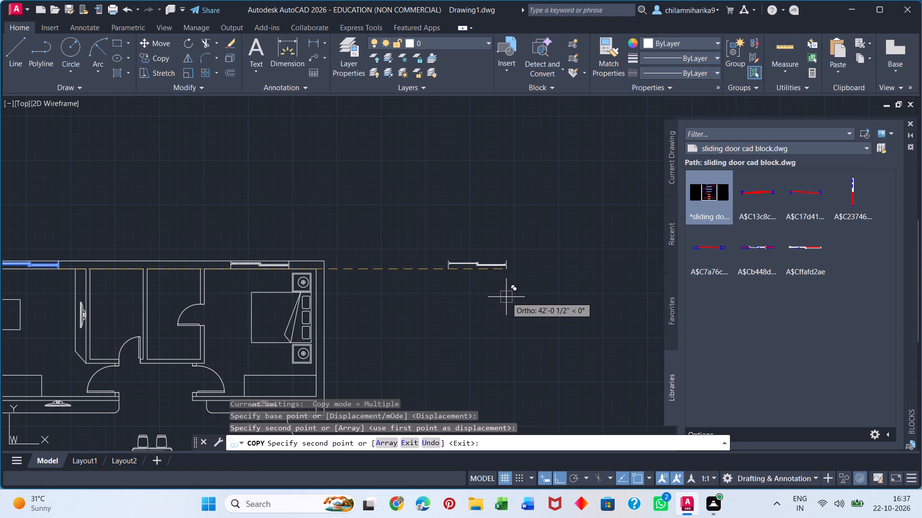
key("space")
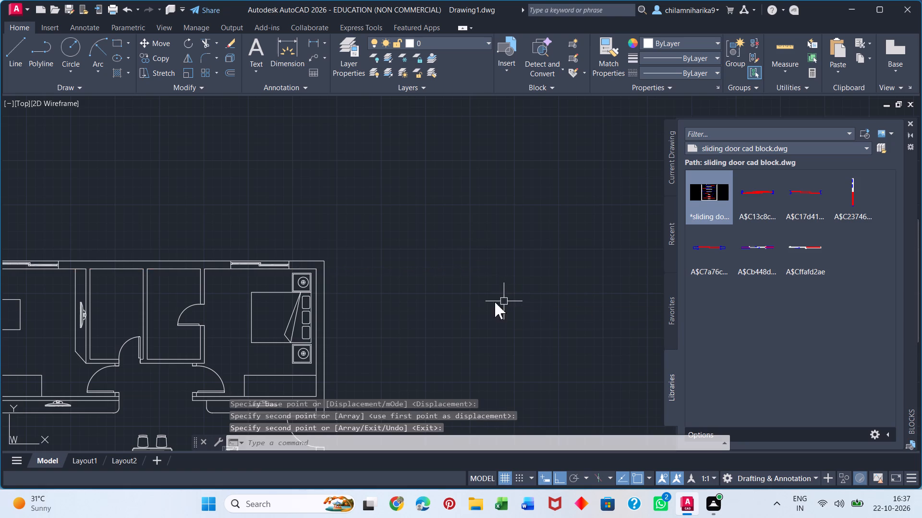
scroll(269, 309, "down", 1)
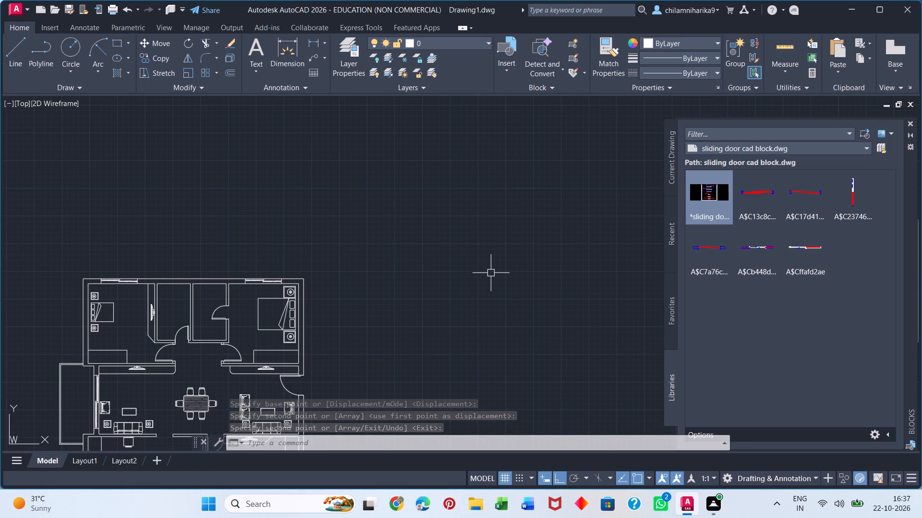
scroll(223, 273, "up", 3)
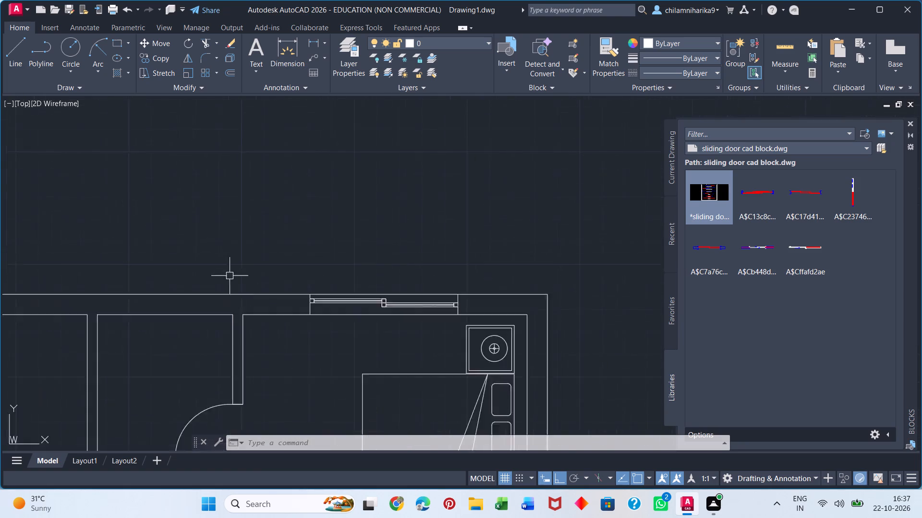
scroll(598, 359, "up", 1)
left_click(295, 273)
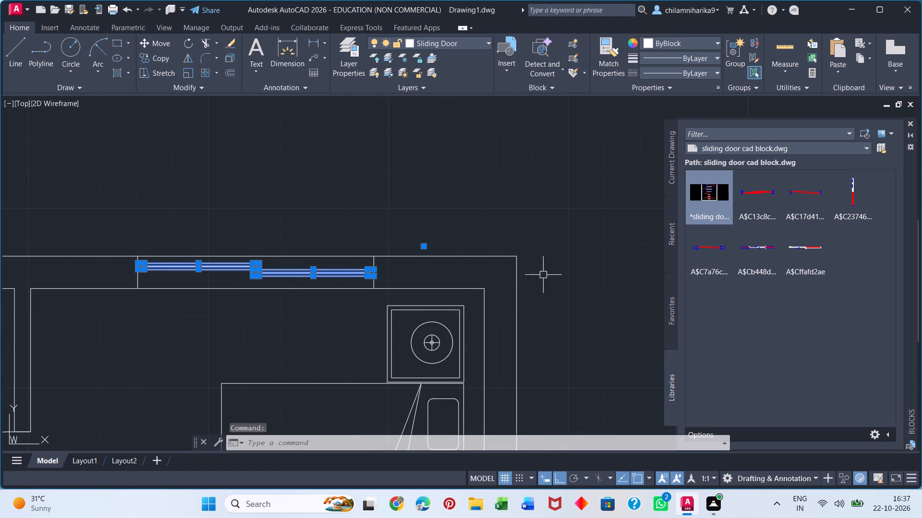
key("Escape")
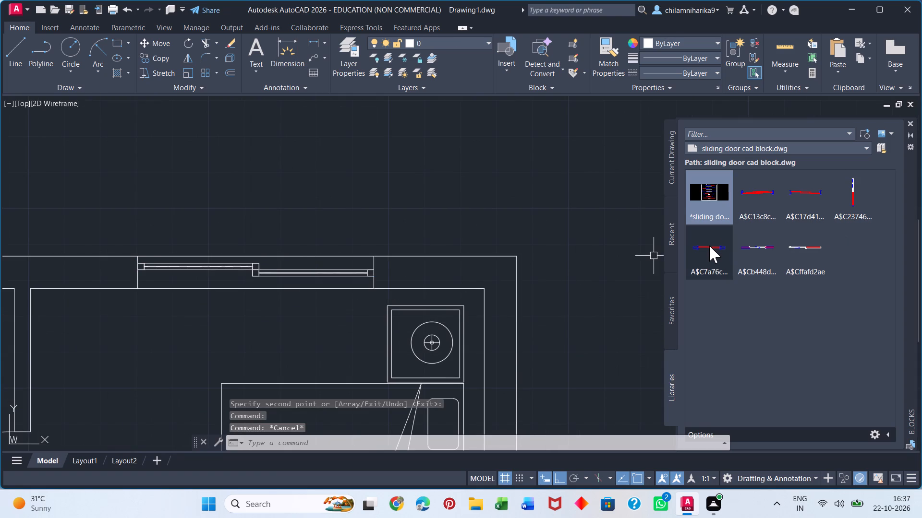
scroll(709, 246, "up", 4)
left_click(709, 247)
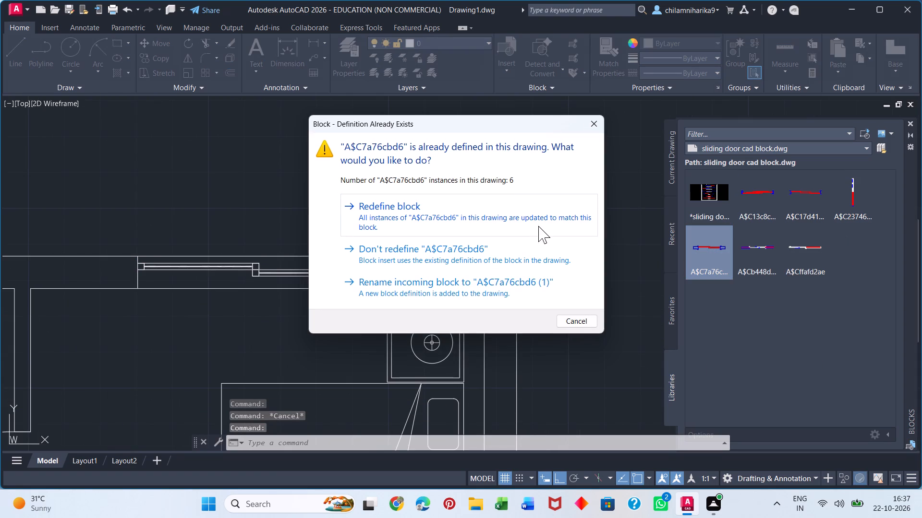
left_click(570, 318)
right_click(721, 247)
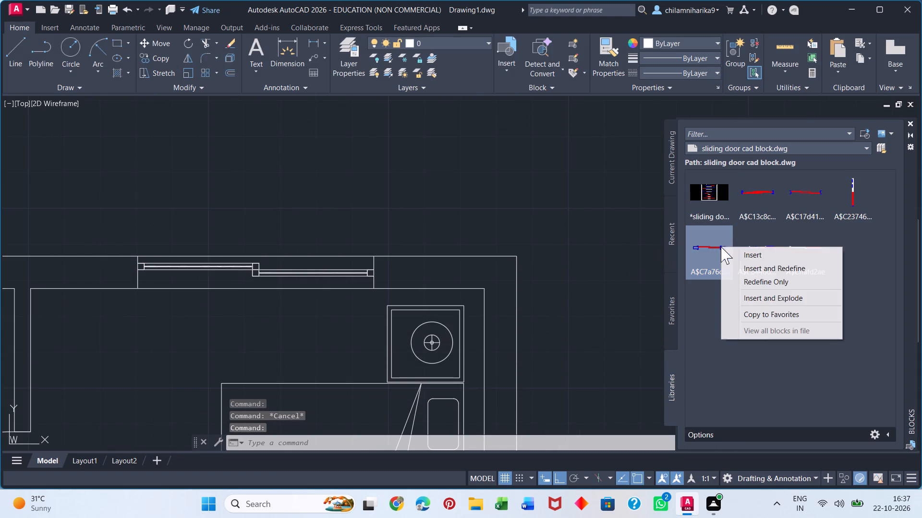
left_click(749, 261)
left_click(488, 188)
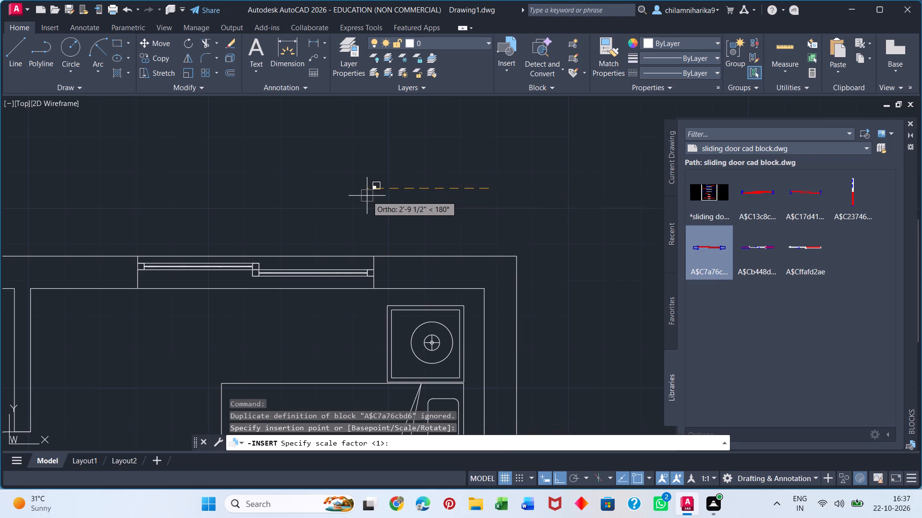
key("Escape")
Zoom to the drawing extents, locate the sliding door block sheet far from the floor plan, and examine its door types.
scroll(373, 196, "down", 5)
scroll(552, 301, "down", 3)
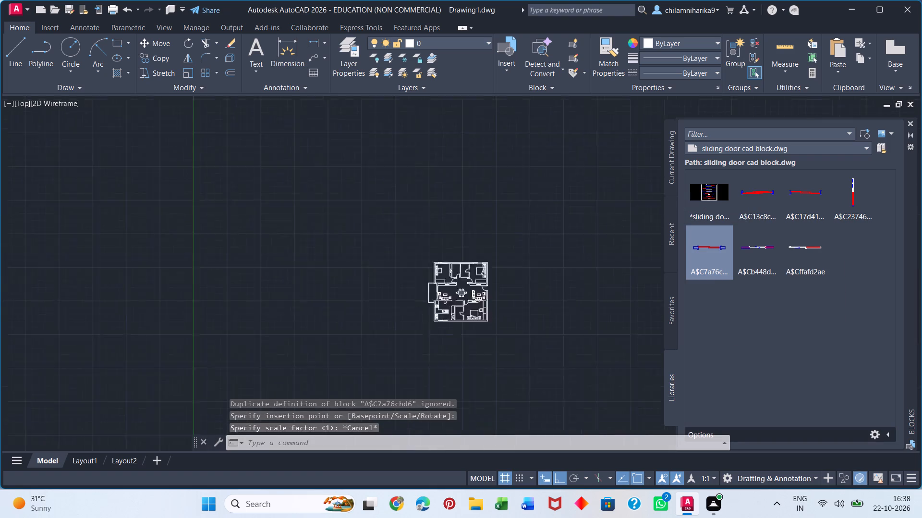
scroll(552, 302, "down", 1)
key("z")
key("Return")
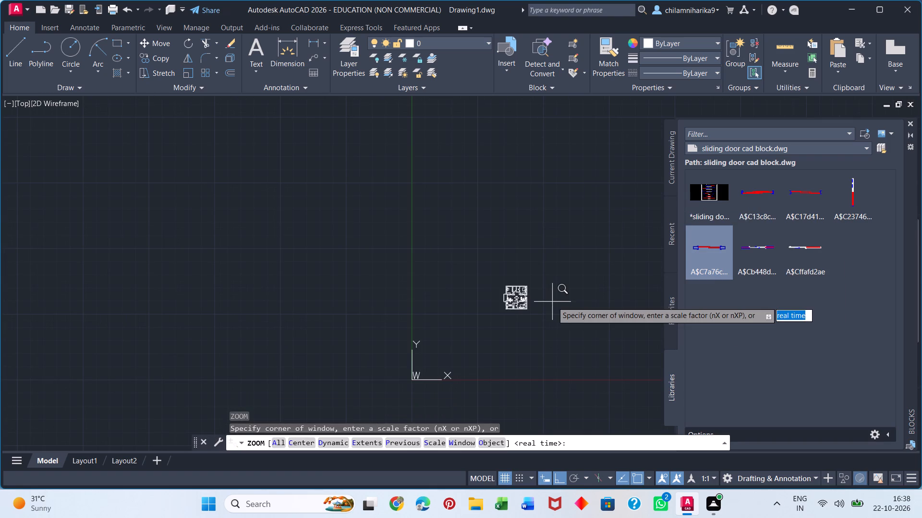
key("e")
key("Return")
scroll(552, 297, "down", 2)
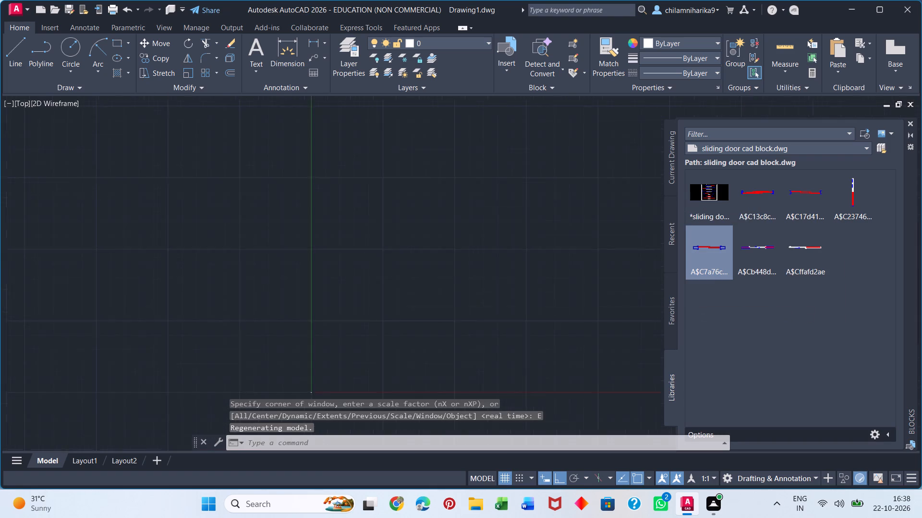
scroll(552, 297, "down", 2)
scroll(594, 253, "up", 3)
left_click(589, 274)
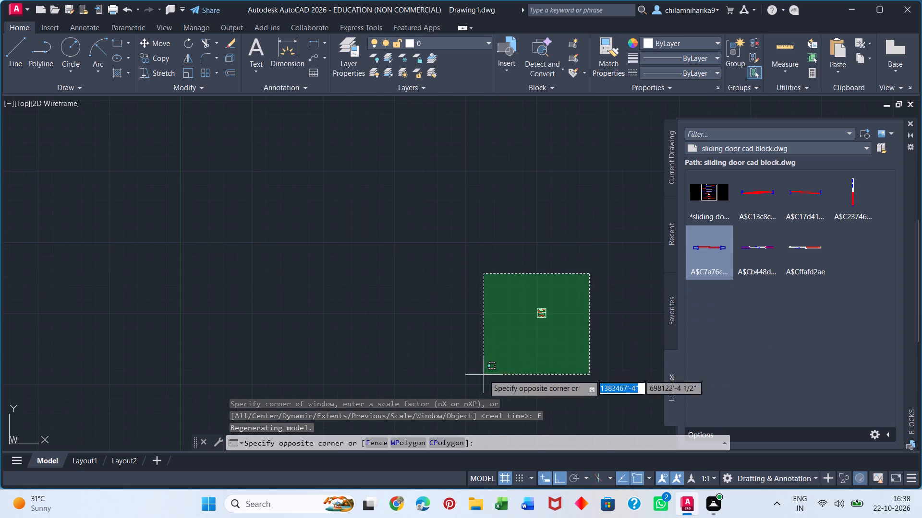
left_click(484, 375)
scroll(538, 316, "up", 3)
scroll(582, 310, "up", 5)
left_click(566, 311)
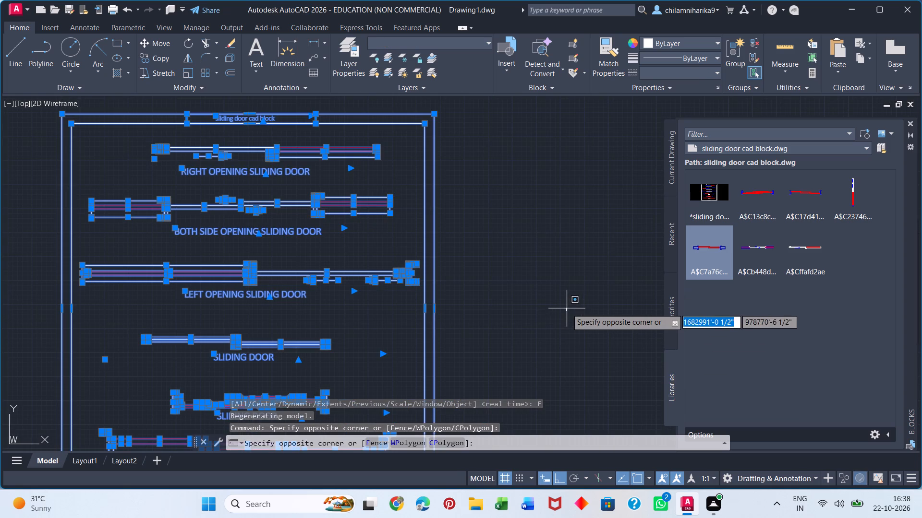
key("Escape")
key("Escape")
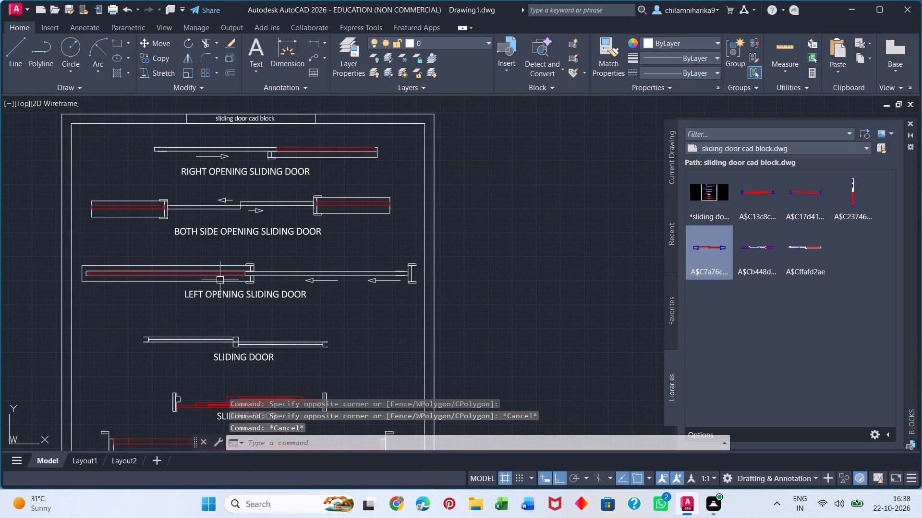
middle_click_drag(263, 347, 286, 167)
scroll(286, 167, "up", 1)
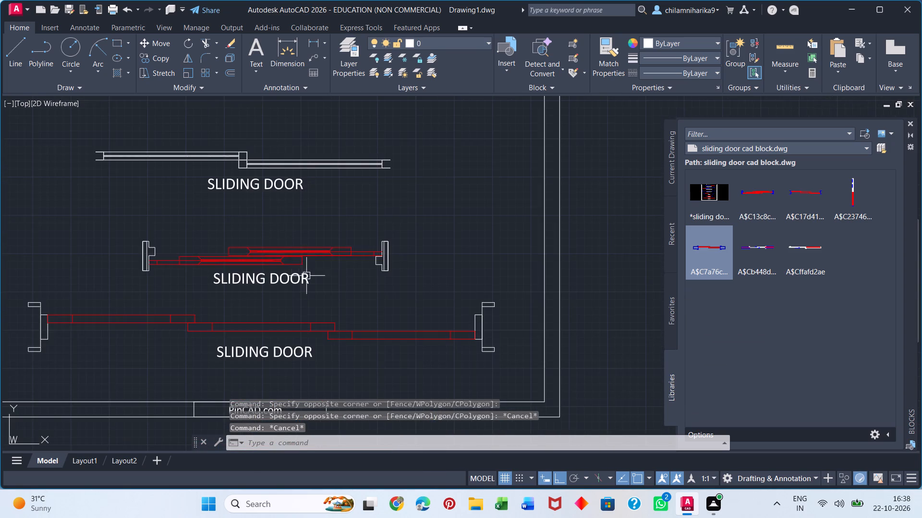
scroll(309, 271, "down", 2)
middle_click_drag(309, 237, 364, 273)
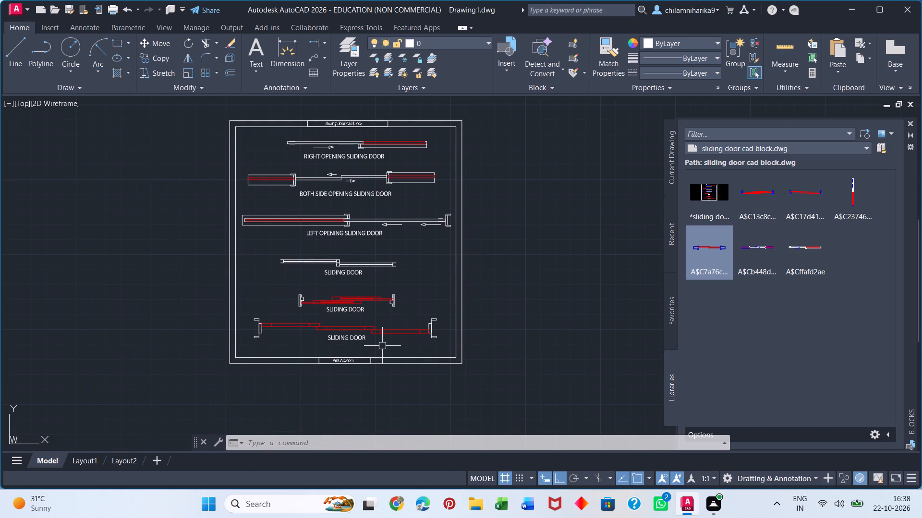
Move the white sliding door from the middle of the block sheet horizontally to the empty space left of its frame.
left_click(346, 261)
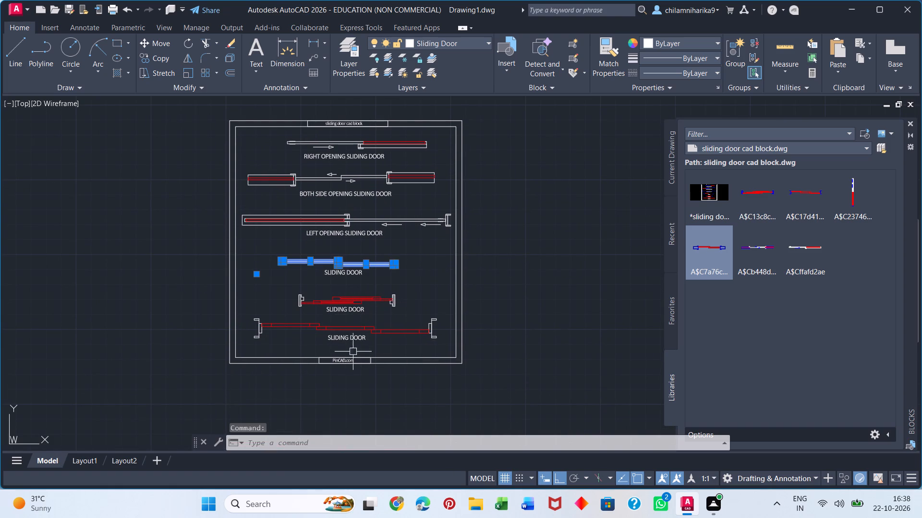
key("m")
key("Return")
left_click(283, 264)
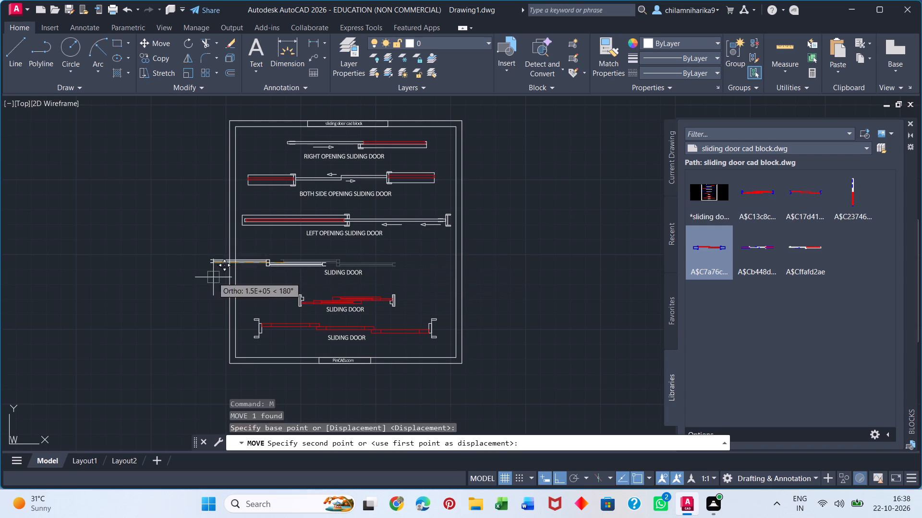
left_click_drag(12, 330, 12, 334)
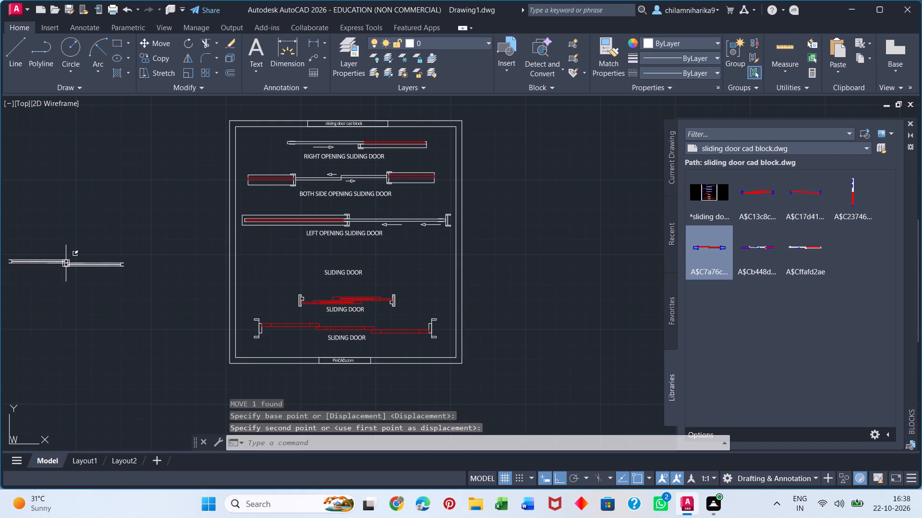
key("Escape")
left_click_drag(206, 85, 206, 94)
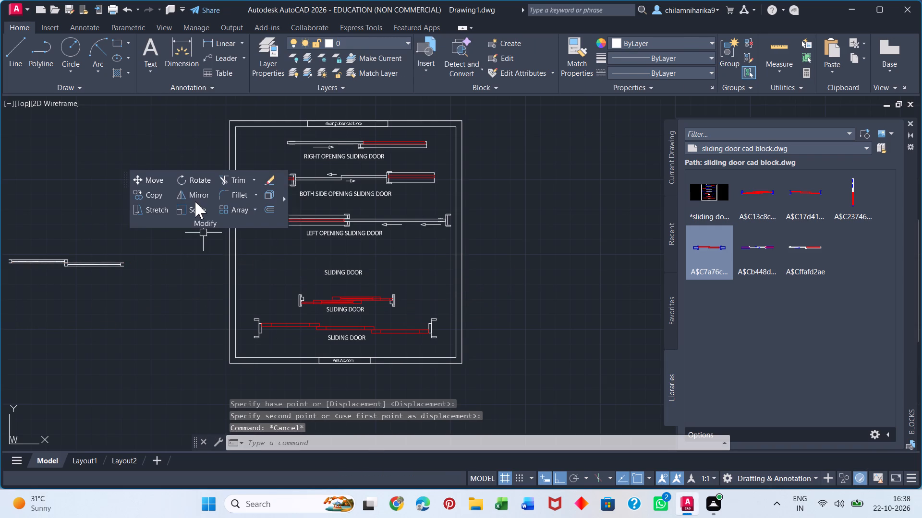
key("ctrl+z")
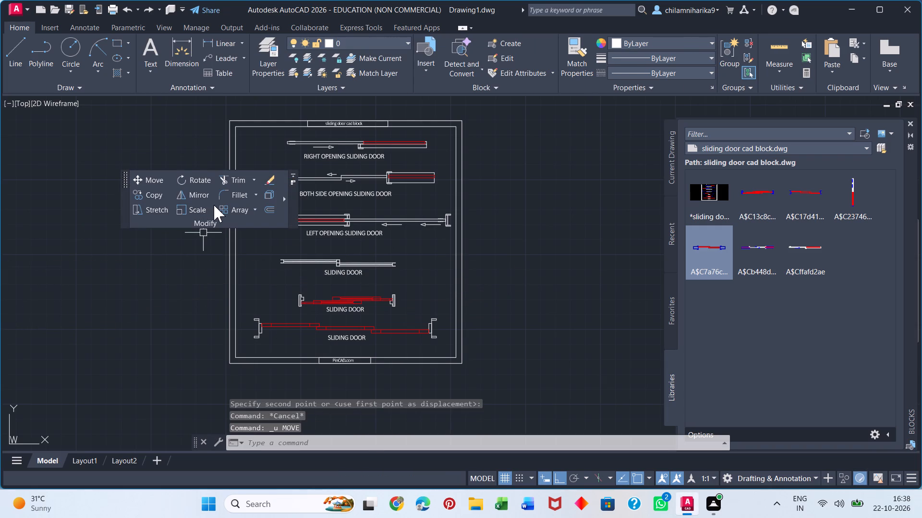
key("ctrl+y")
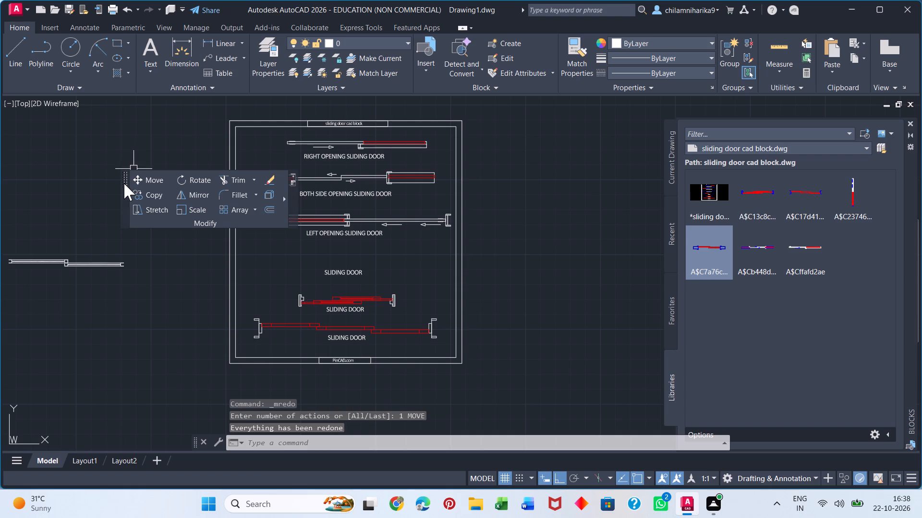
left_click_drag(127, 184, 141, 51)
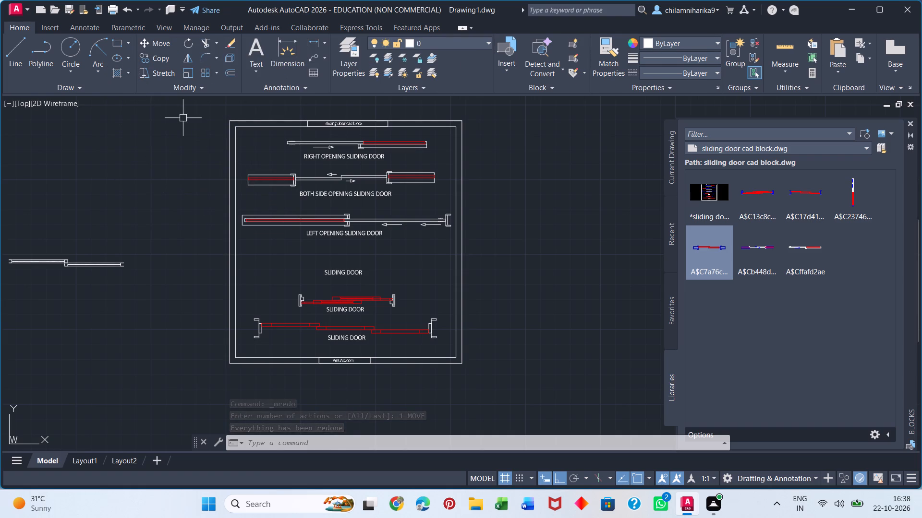
Delete the rest of the sliding door block sheet with its frame and labels, and close the block library.
left_click(183, 116)
left_click(538, 373)
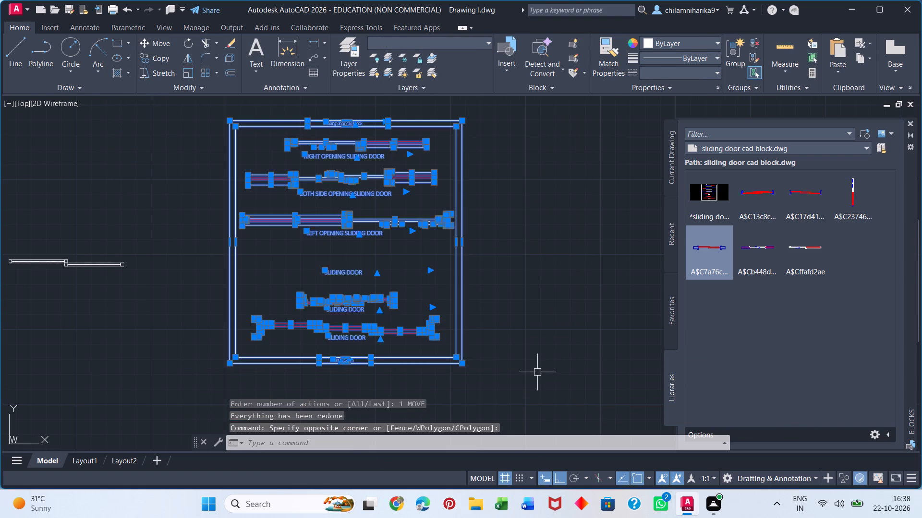
key("Delete")
left_click(909, 121)
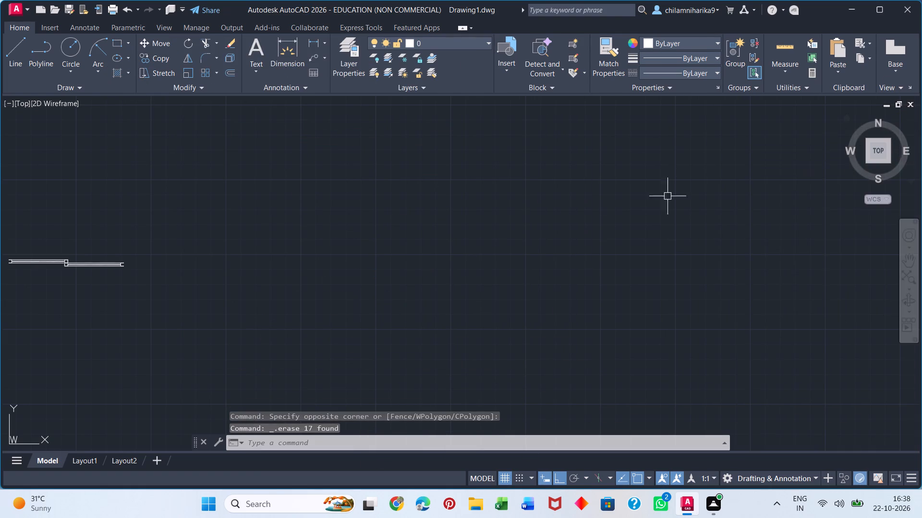
Move the remaining sliding door from the far-off block area freely, with Ortho off, to the area around the floor plan.
scroll(544, 196, "down", 4)
left_click(544, 171)
left_click(383, 278)
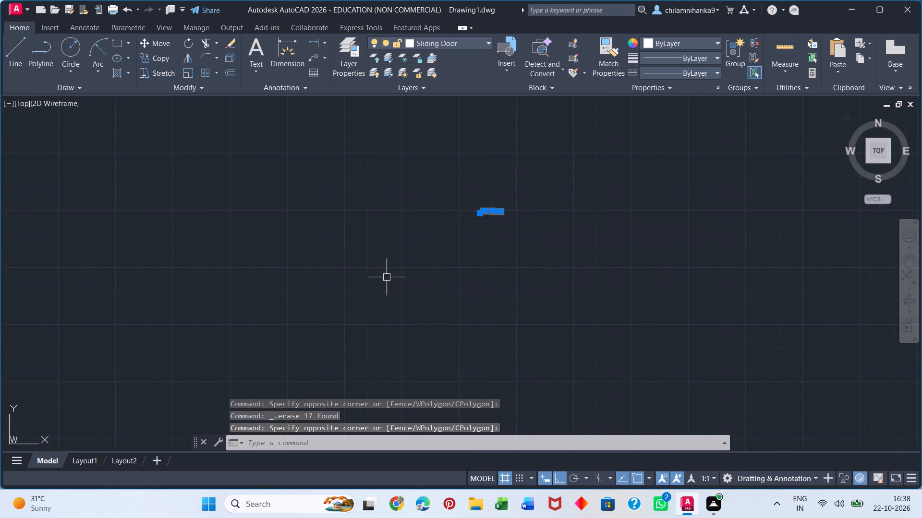
key("m")
key("Return")
left_click(488, 209)
scroll(406, 294, "down", 7)
scroll(402, 309, "up", 4)
scroll(321, 321, "up", 4)
scroll(283, 381, "up", 2)
scroll(233, 398, "up", 3)
scroll(254, 363, "up", 4)
scroll(311, 324, "up", 3)
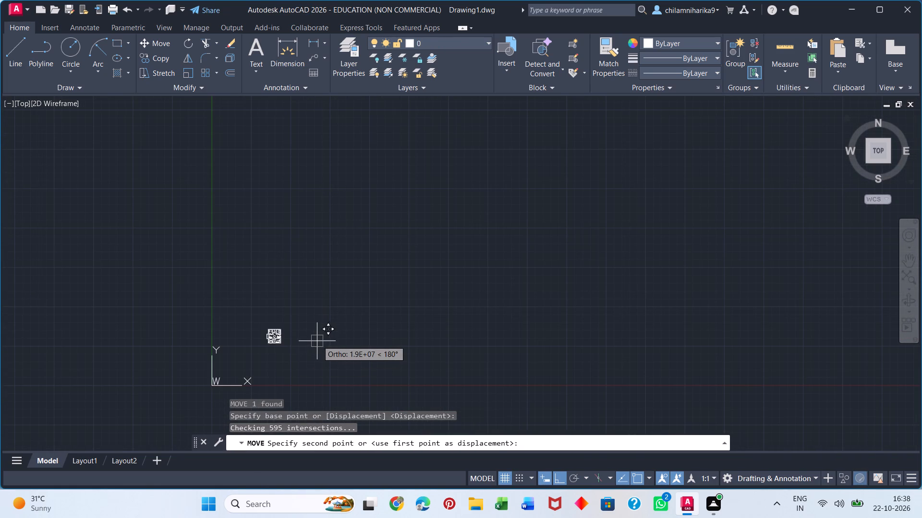
key("F8")
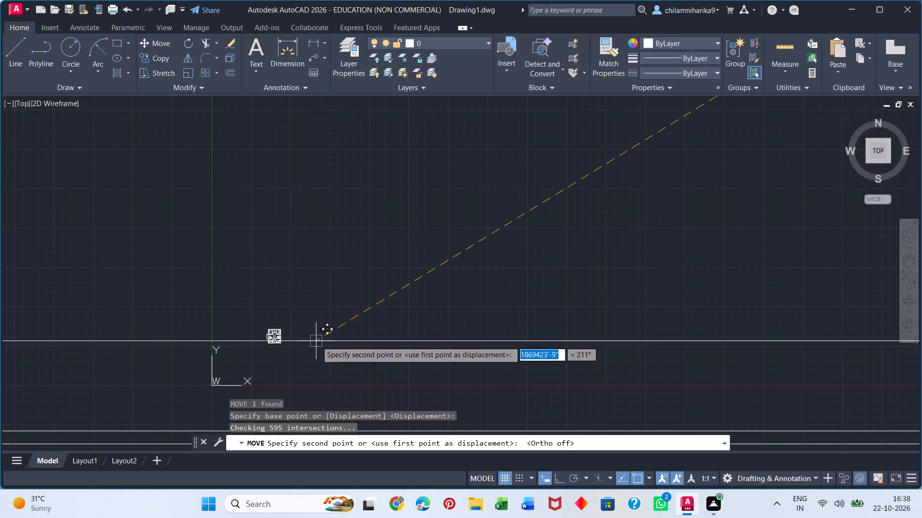
left_click(429, 108)
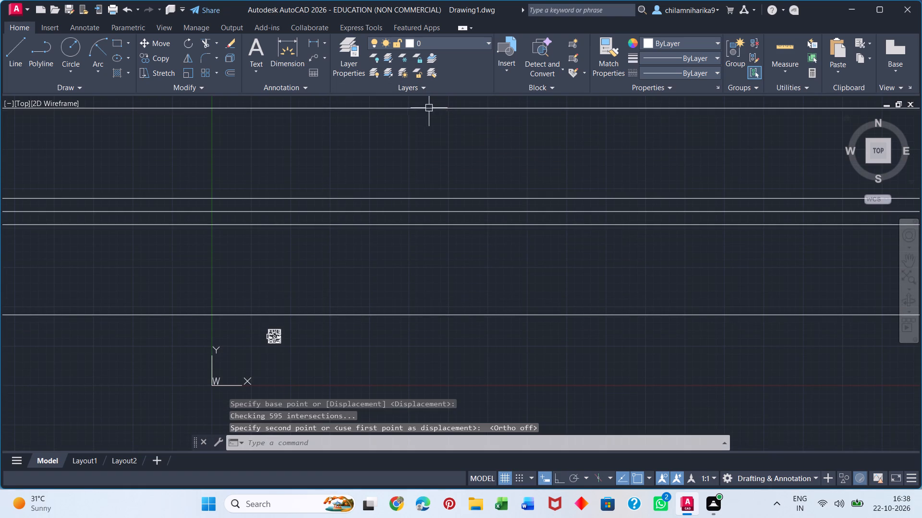
Scale the oversized sliding door down freehand, using its lower-right end corner as the base point.
left_click(325, 313)
scroll(327, 308, "down", 7)
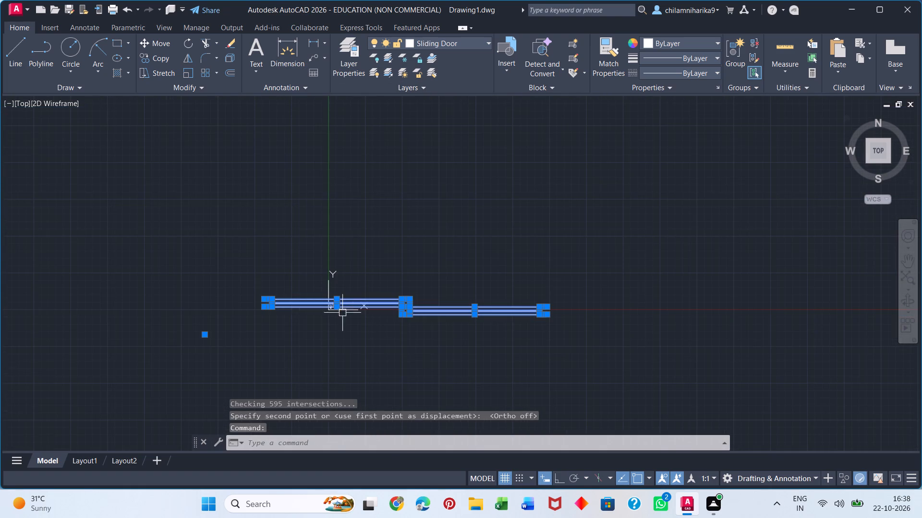
key("s")
key("c")
key("Return")
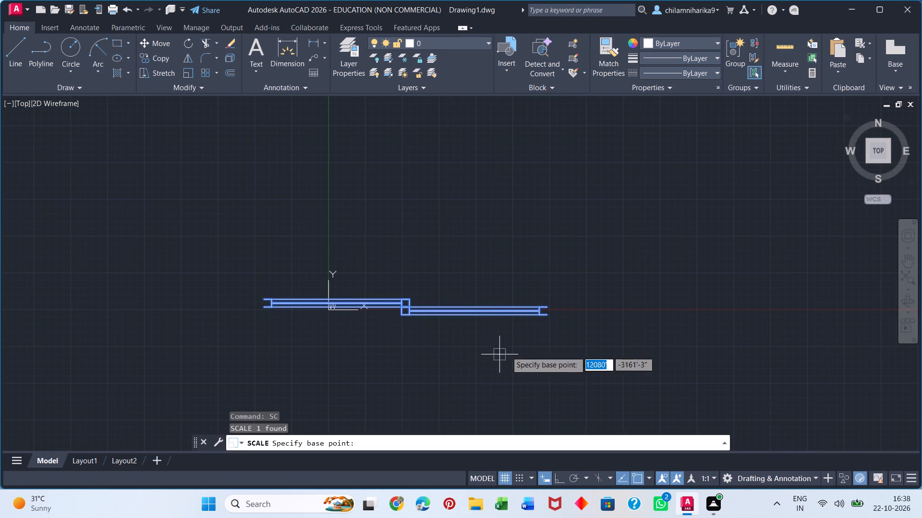
left_click(549, 315)
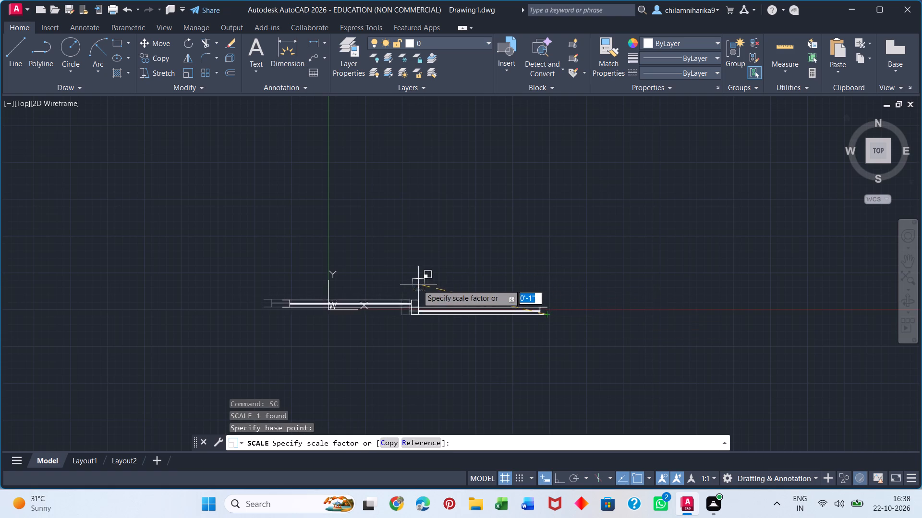
left_click(567, 294)
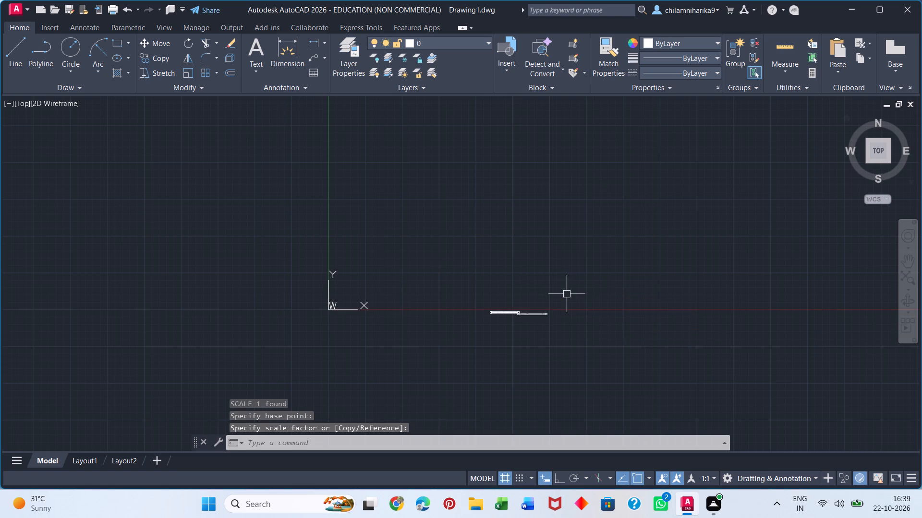
Scale the sliding door down freehand a second time about its lower-right end corner, towards floor-plan size.
left_click(527, 313)
scroll(525, 313, "up", 5)
key("s")
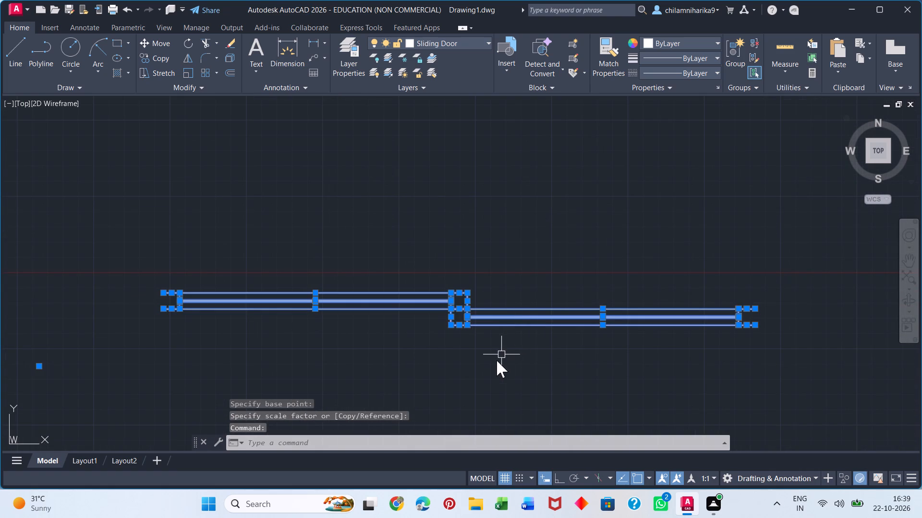
key("c")
key("Return")
left_click(757, 328)
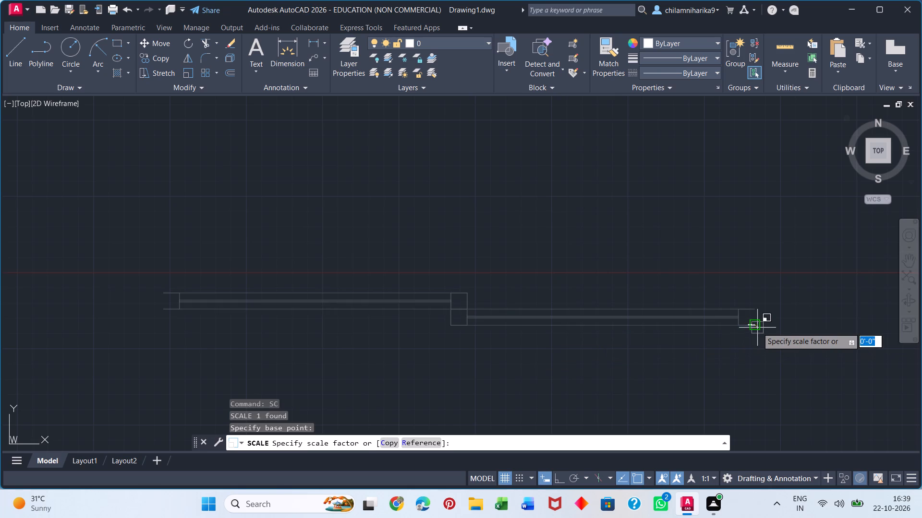
left_click(752, 328)
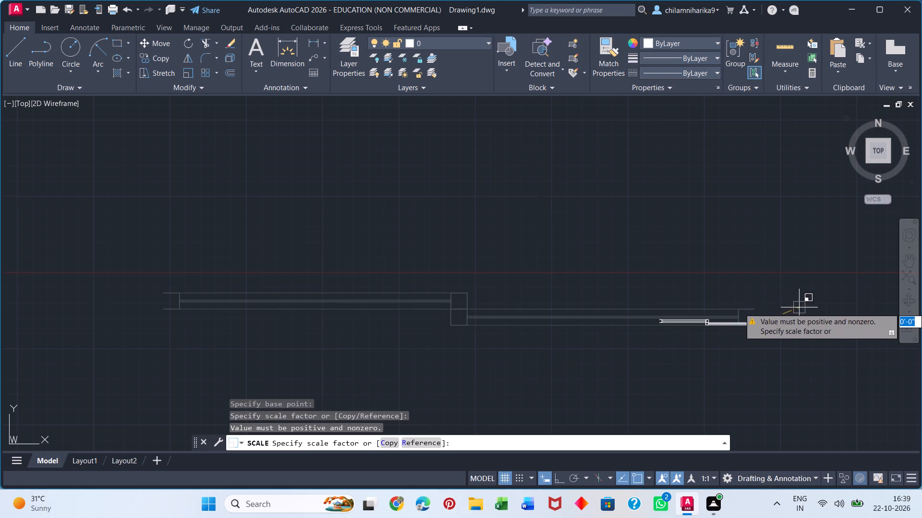
scroll(752, 336, "up", 6)
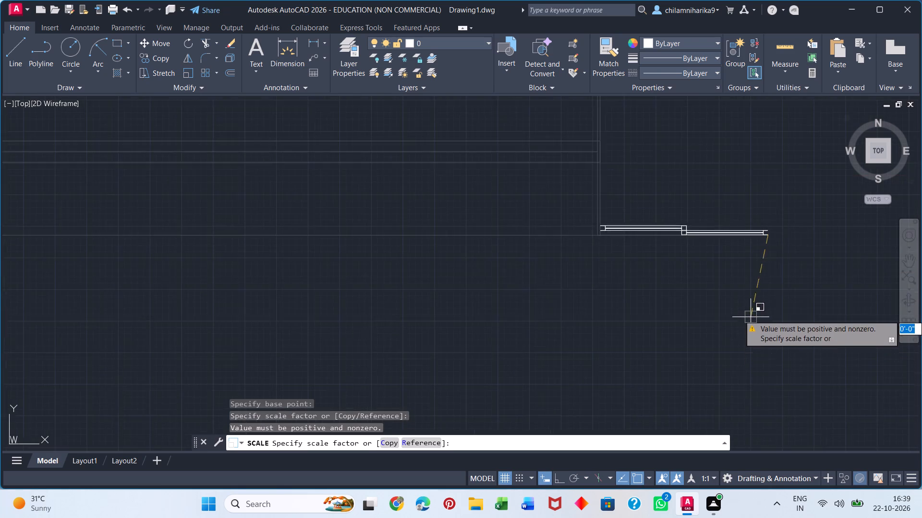
scroll(750, 315, "up", 2)
middle_click_drag(759, 287, 735, 517)
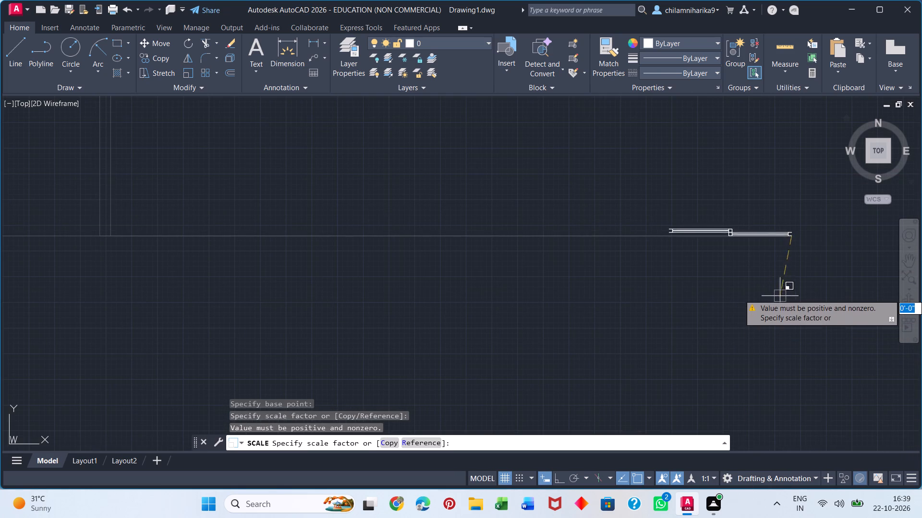
left_click(812, 272)
Move the reduced sliding door to the empty space just right of the floor plan, beside the entrance door.
left_click(837, 189)
left_click(599, 319)
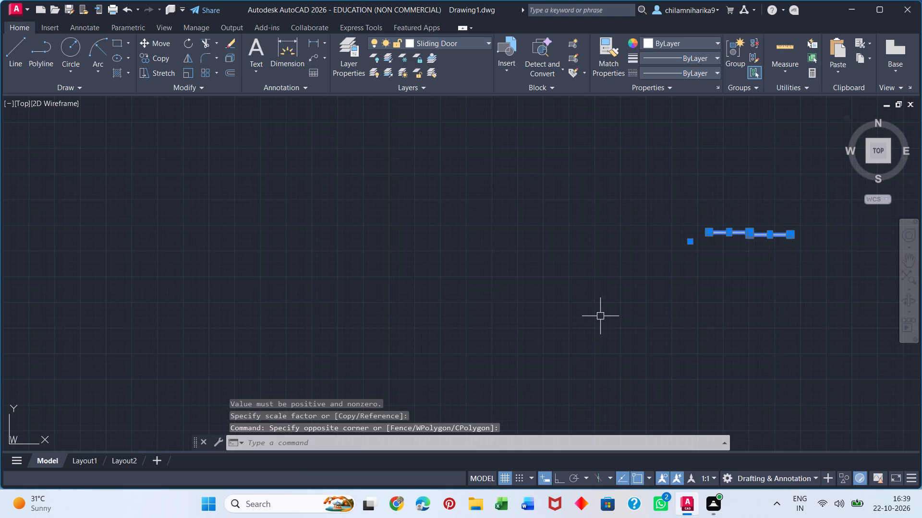
key("m")
key("Return")
left_click(736, 225)
scroll(68, 239, "down", 6)
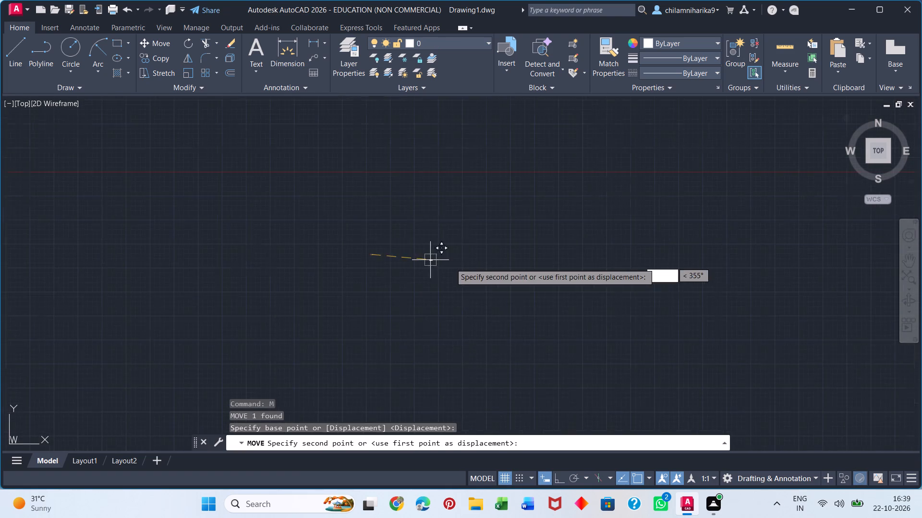
scroll(453, 264, "down", 9)
scroll(414, 256, "up", 6)
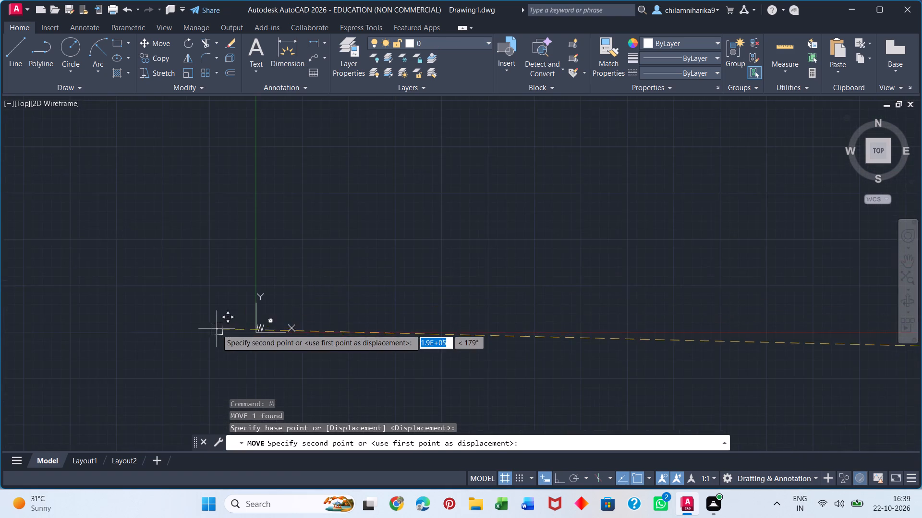
scroll(222, 326, "up", 2)
scroll(351, 344, "up", 3)
scroll(243, 276, "up", 3)
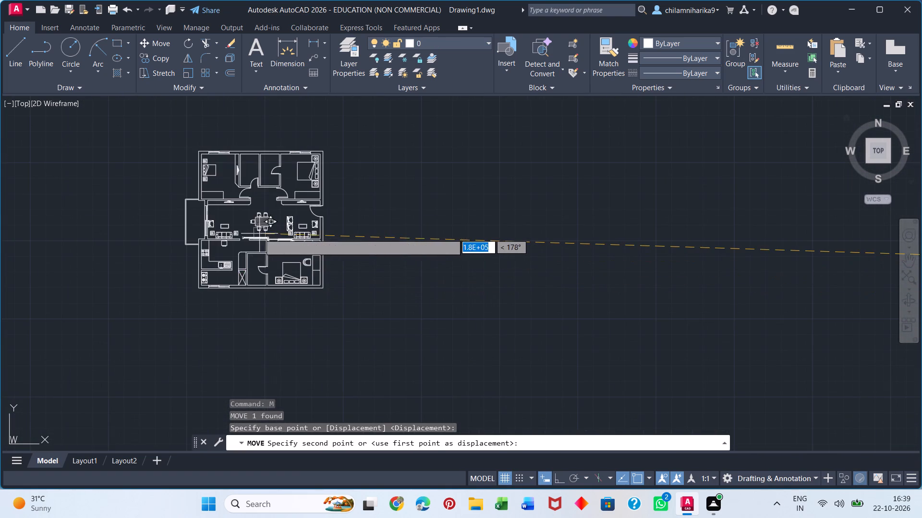
scroll(240, 204, "up", 4)
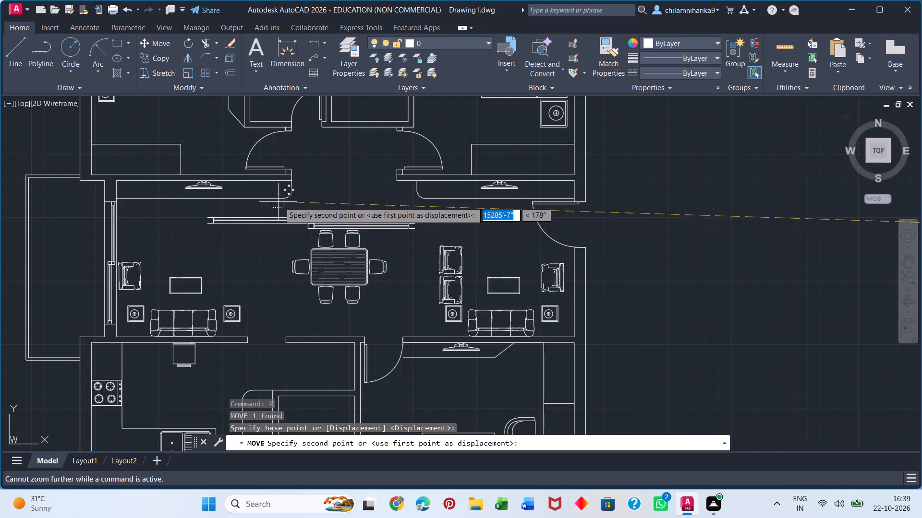
left_click(682, 254)
Explode the sliding door block beside the floor plan into separate lines.
scroll(722, 307, "down", 1)
middle_click_drag(703, 317, 610, 353)
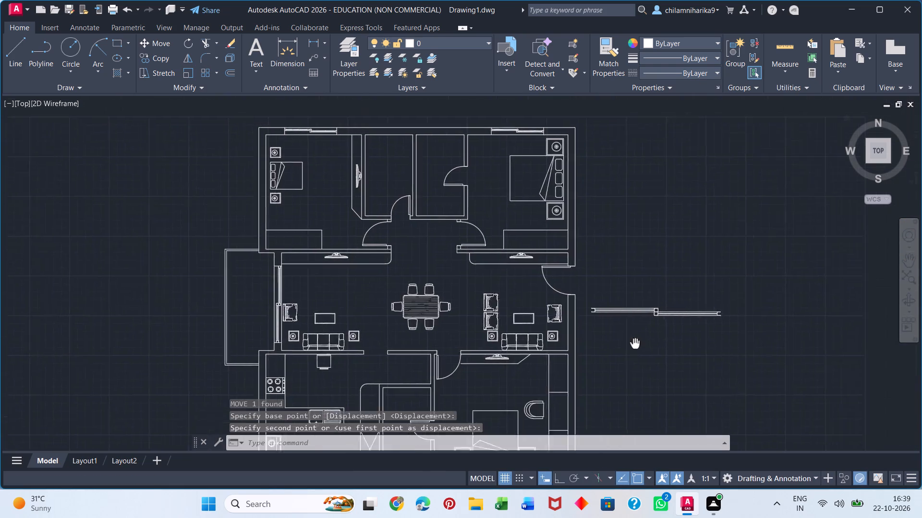
middle_click_drag(610, 353, 431, 362)
scroll(431, 353, "down", 1)
scroll(421, 336, "up", 5)
middle_click_drag(457, 314, 453, 214)
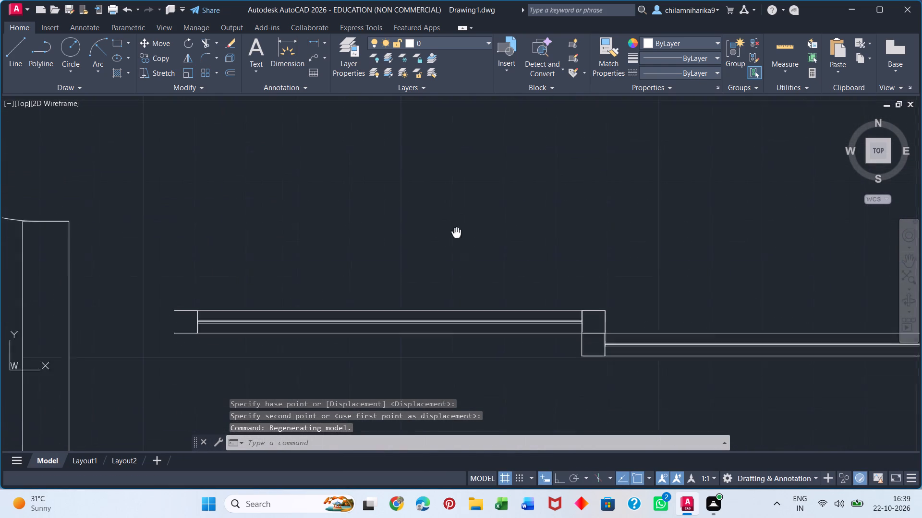
middle_click_drag(453, 214, 446, 187)
left_click(422, 273)
right_click(421, 273)
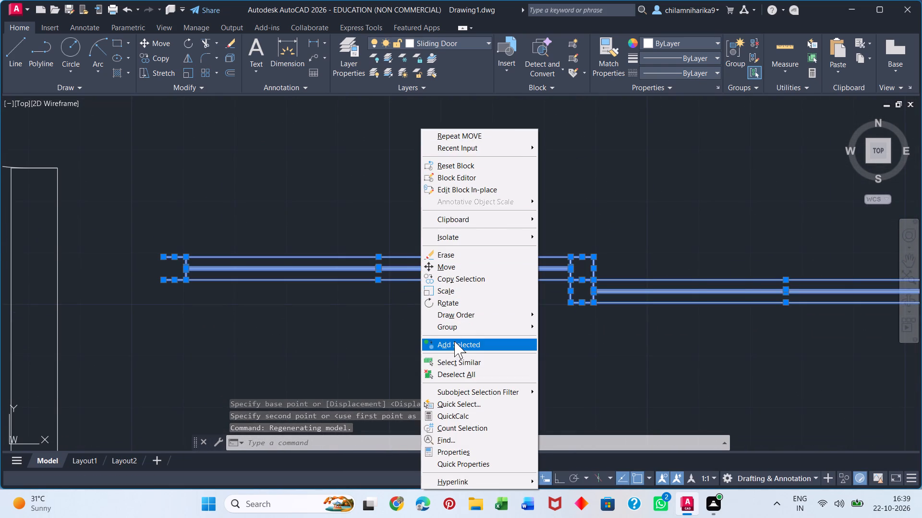
key("x")
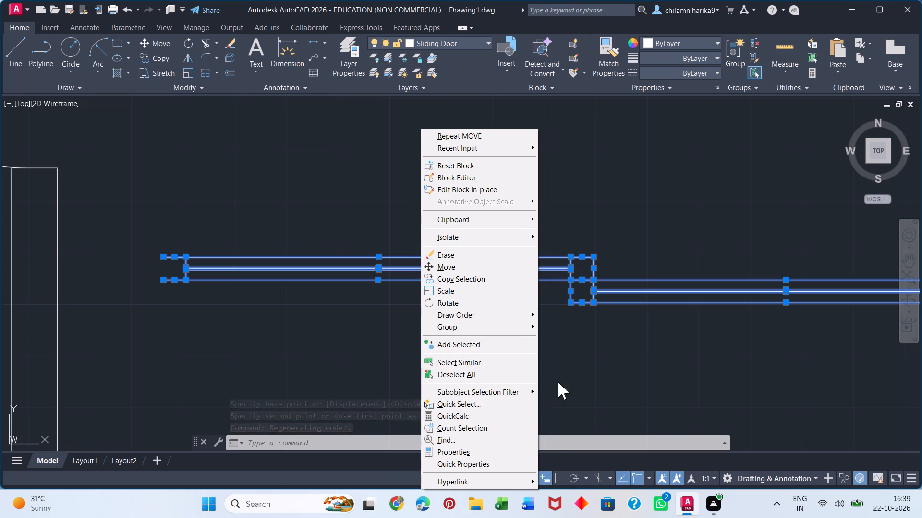
left_click(588, 360)
left_click(480, 330)
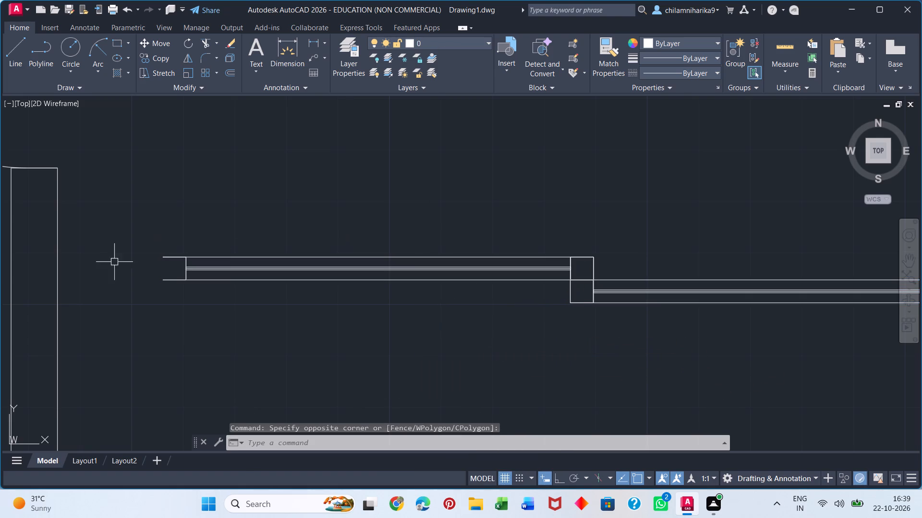
left_click(206, 259)
key("x")
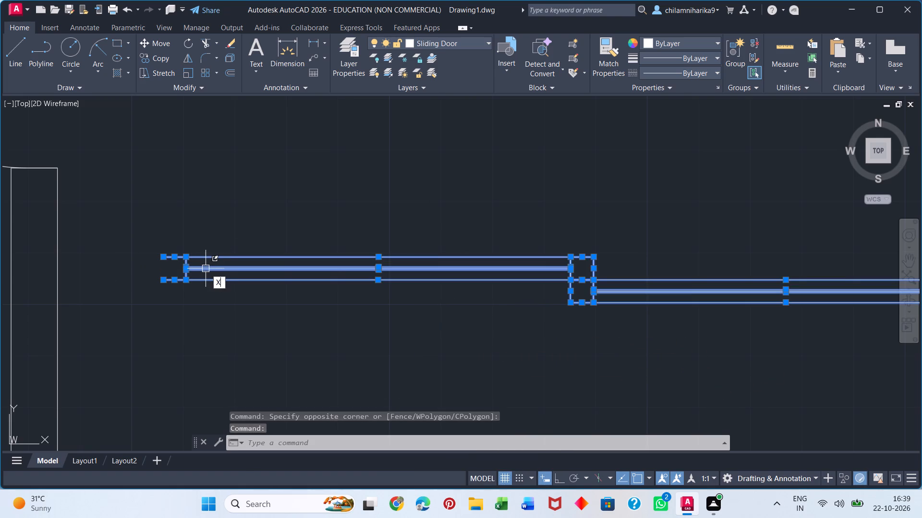
key("Return")
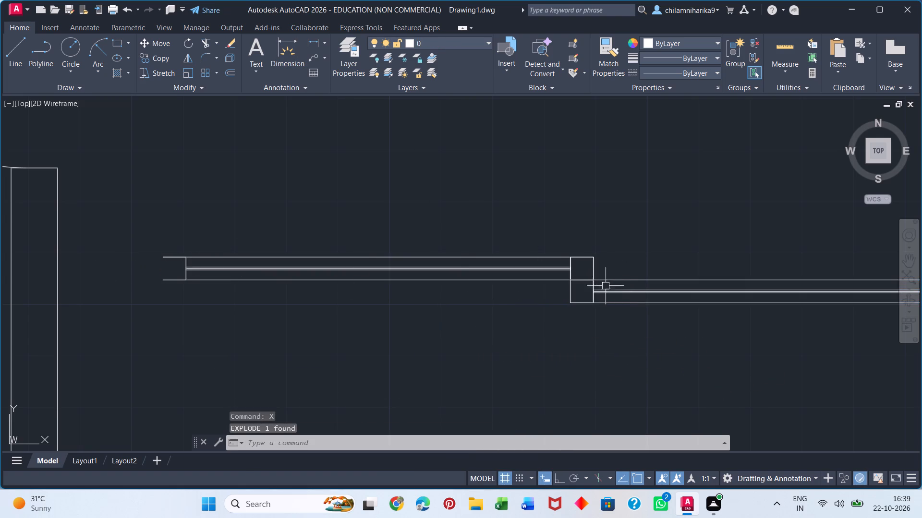
Delete the exploded door's left panel, its open end piece and the upper square at the middle joint, keeping the right panel.
middle_click_drag(553, 303, 514, 331)
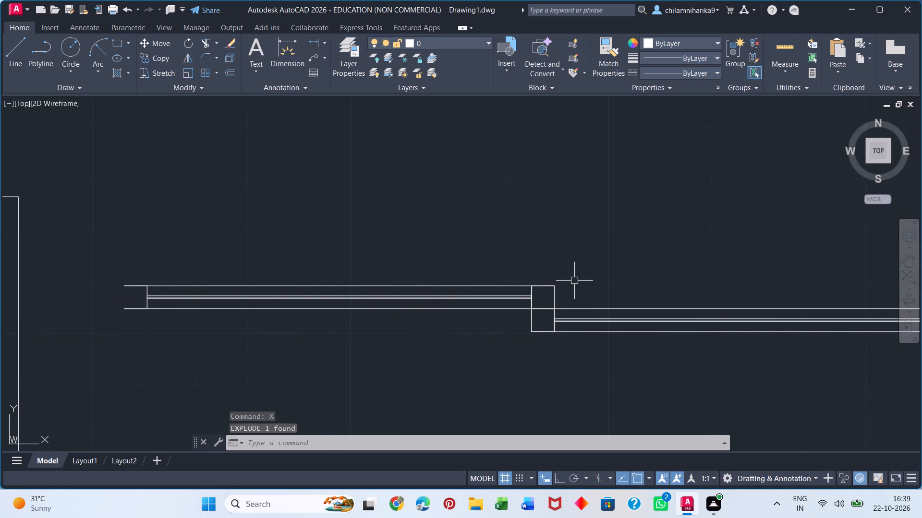
left_click(568, 281)
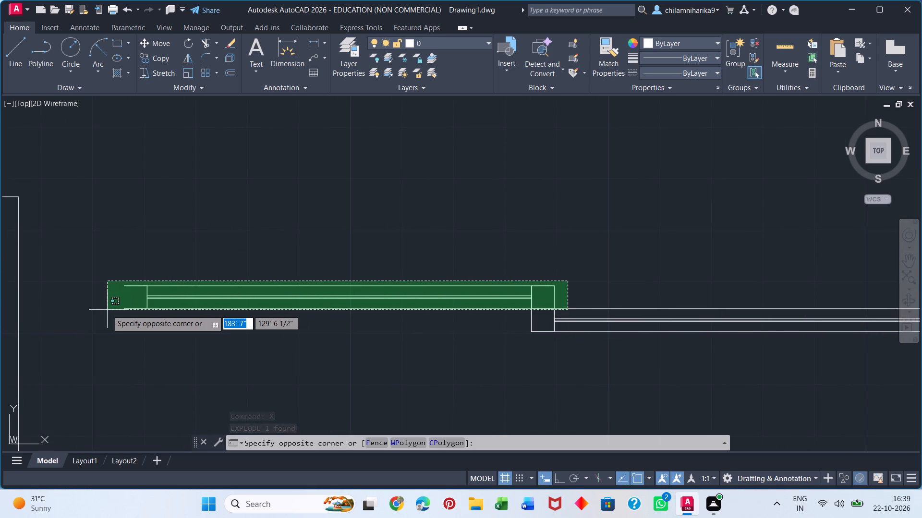
left_click(107, 310)
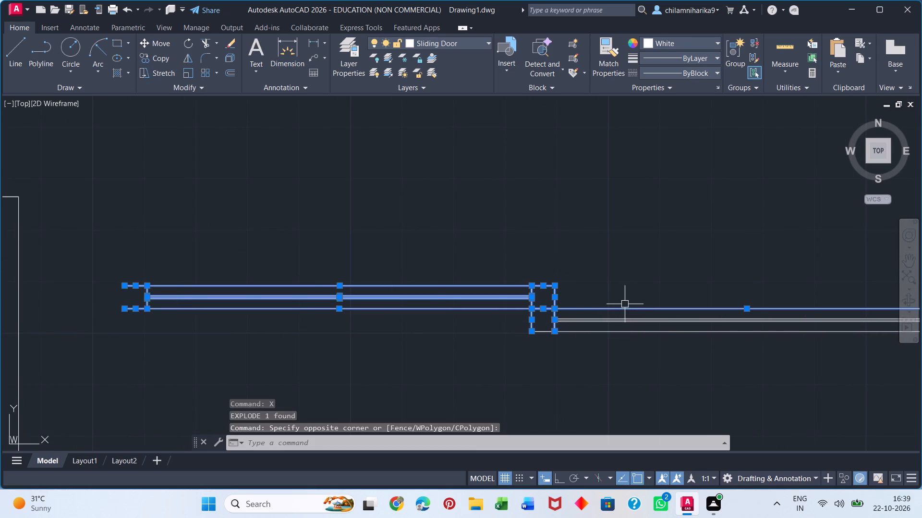
key("Escape")
left_click_drag(502, 252, 500, 257)
left_click(266, 363)
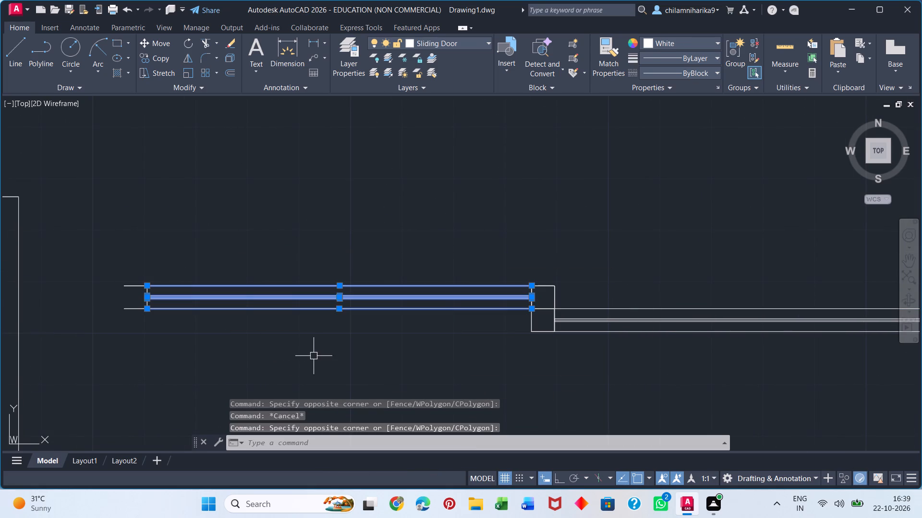
key("Delete")
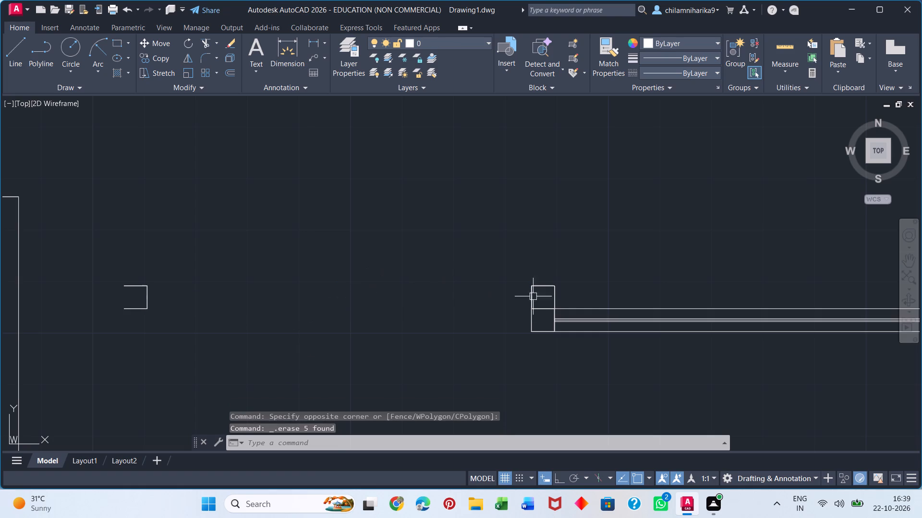
left_click_drag(601, 271, 589, 275)
left_click(457, 301)
key("Delete")
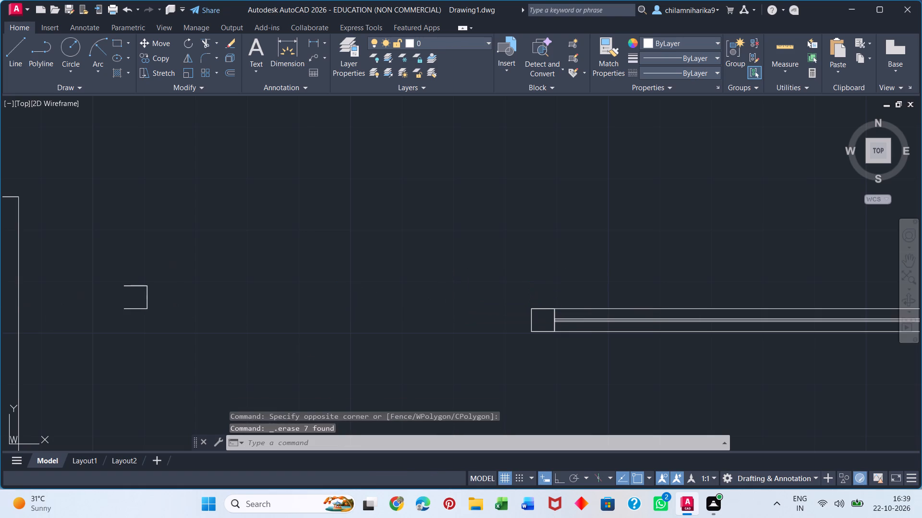
left_click(182, 263)
left_click(88, 369)
key("Delete")
Draw a vertical line closing the open right end of the remaining panel to complete its square end frame.
scroll(248, 267, "down", 2)
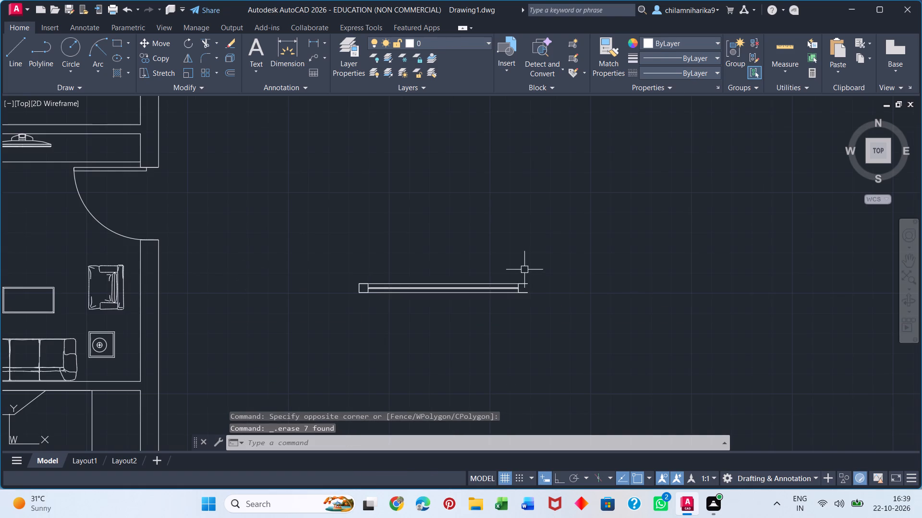
key("l")
key("Return")
scroll(524, 283, "up", 2)
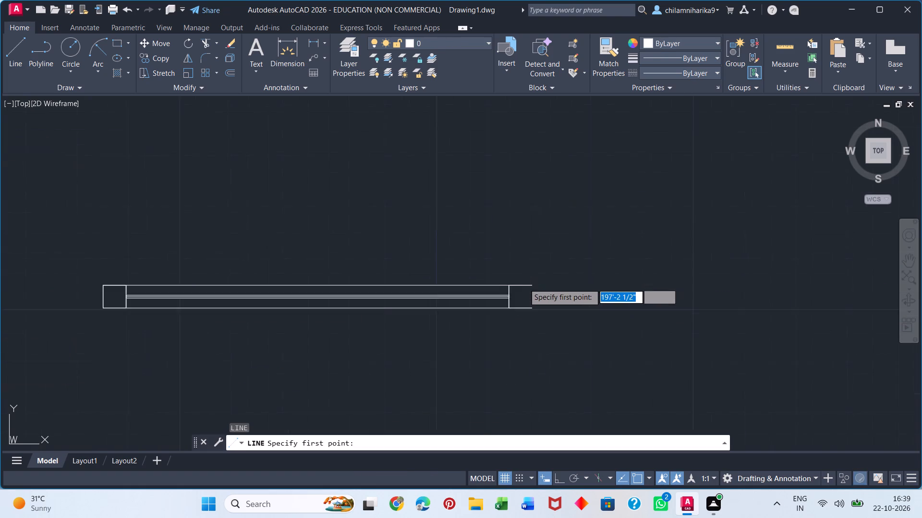
scroll(524, 283, "up", 1)
left_click(535, 288)
left_click(533, 326)
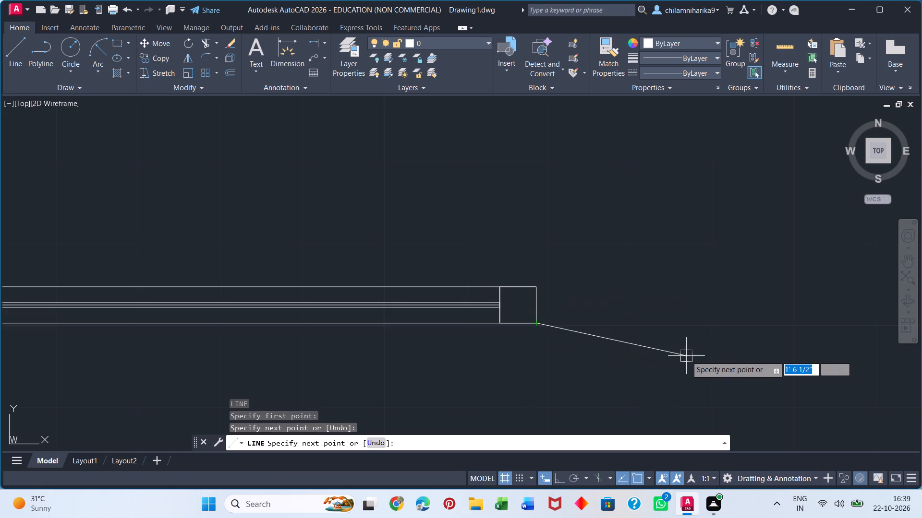
key("space")
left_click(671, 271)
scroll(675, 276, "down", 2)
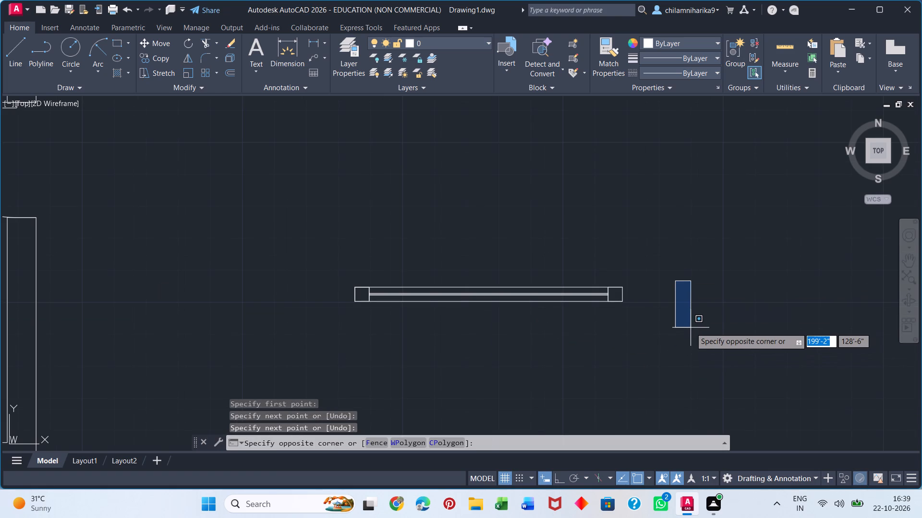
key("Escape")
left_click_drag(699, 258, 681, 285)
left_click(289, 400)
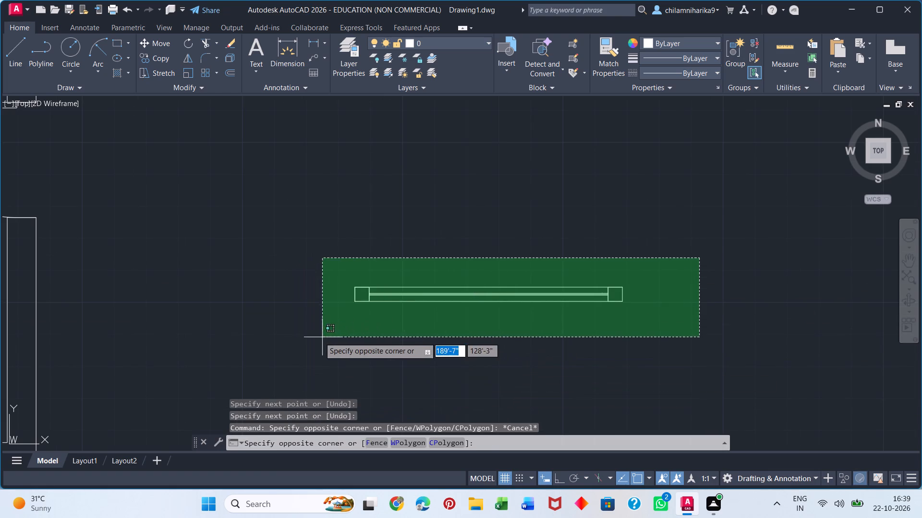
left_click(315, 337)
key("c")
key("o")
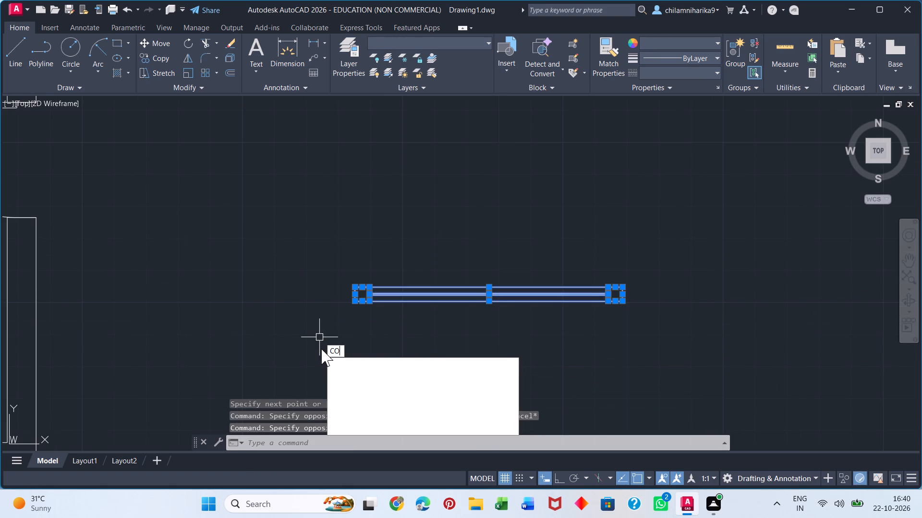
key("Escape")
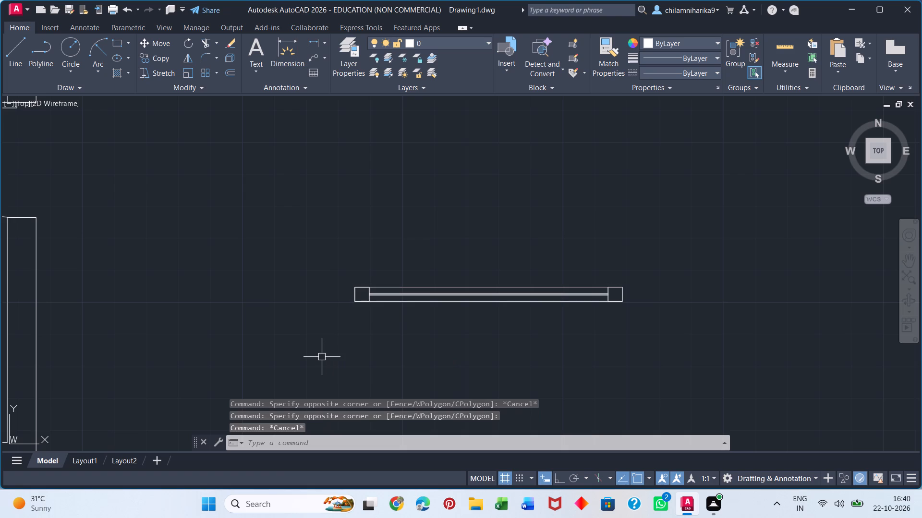
Convert all the lines of the single closed sliding panel into a block named SW.
left_click_drag(678, 255, 660, 266)
left_click(277, 343)
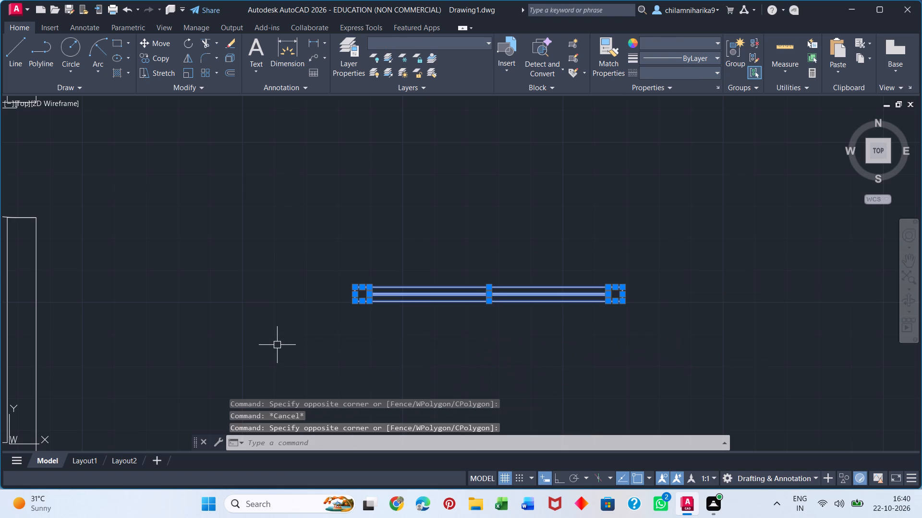
key("j")
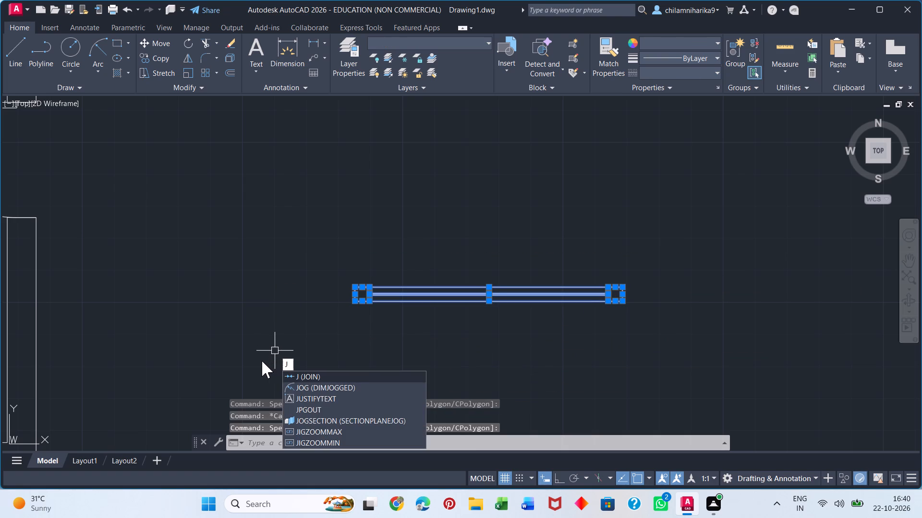
key("BackSpace")
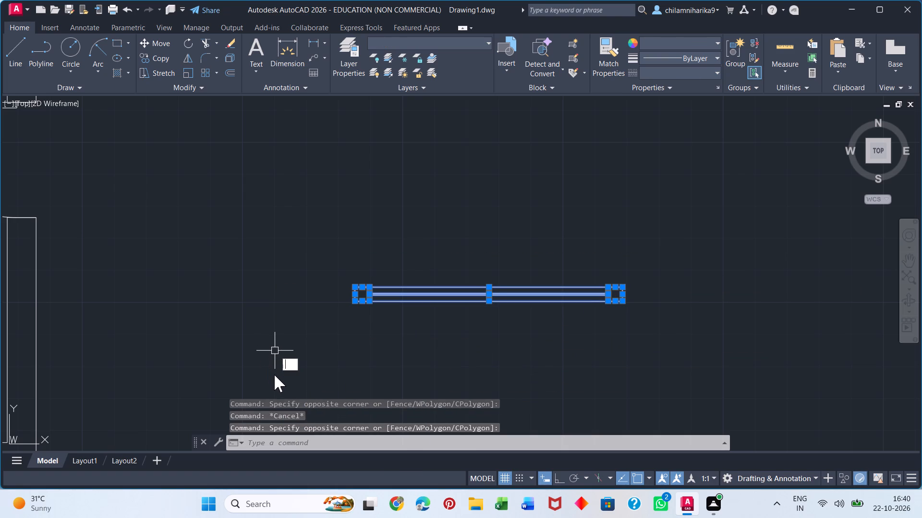
key("b")
key("Return")
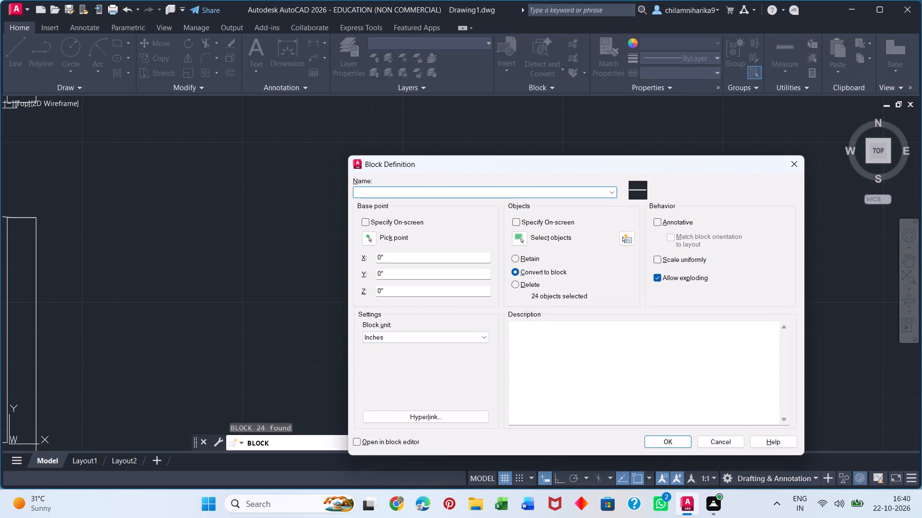
left_click(510, 194)
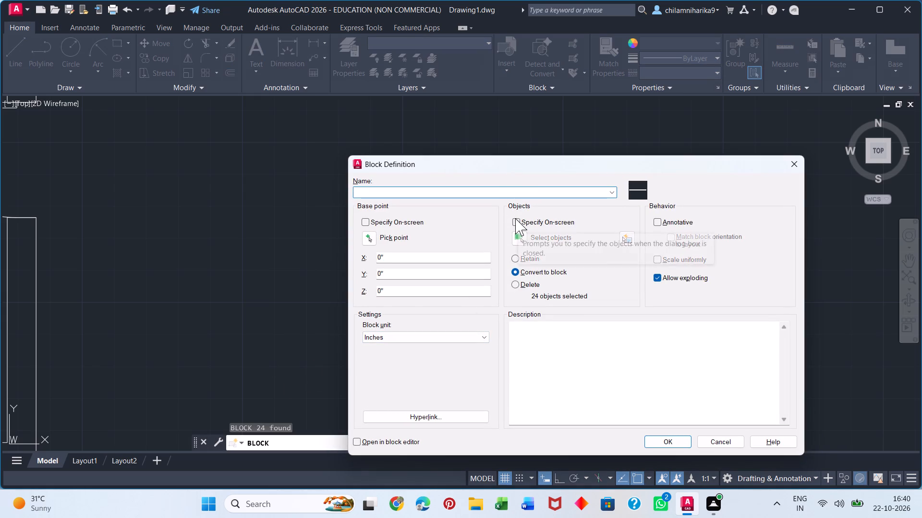
key("s")
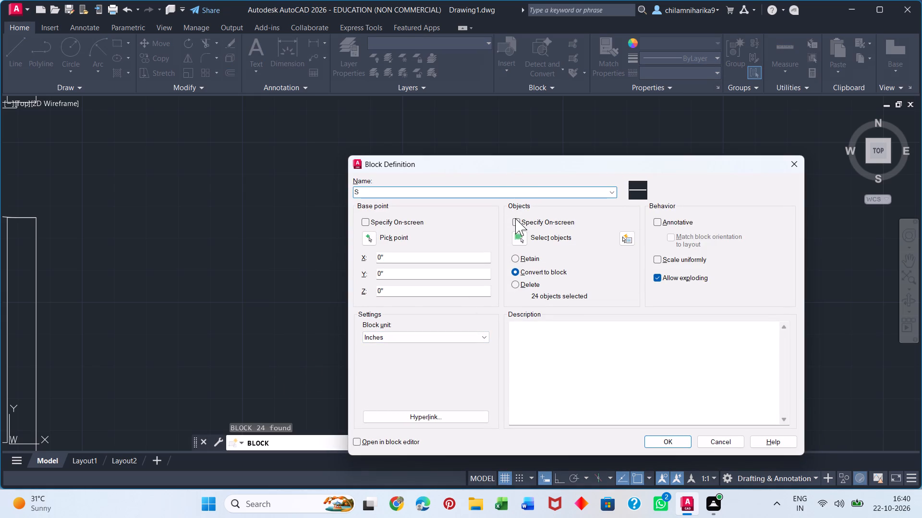
key("w")
left_click(669, 444)
Move the SW block by its lower-left corner to a spot in the empty space nearer the floor plan.
left_click(568, 300)
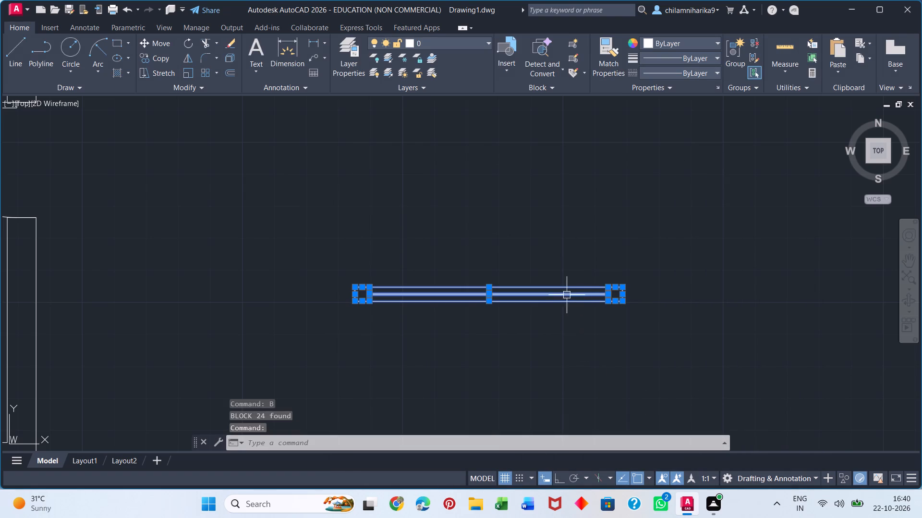
key("m")
key("Return")
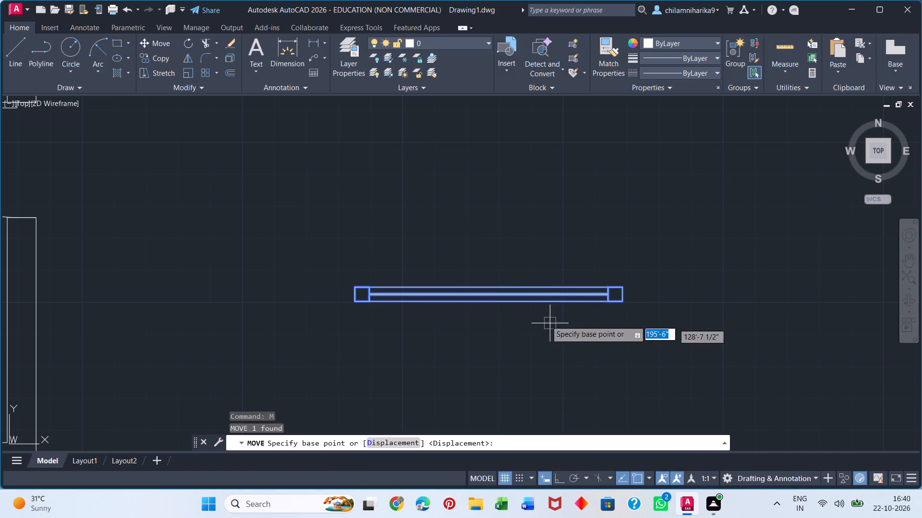
left_click(352, 302)
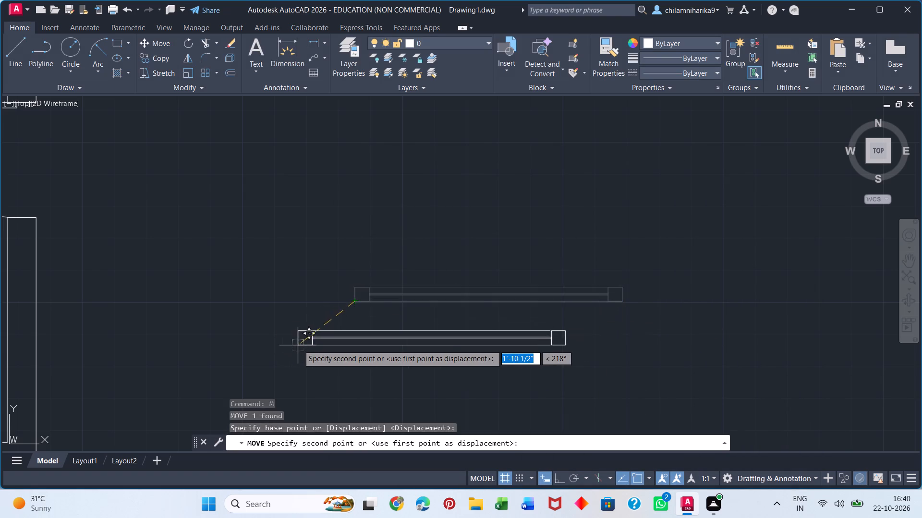
scroll(298, 345, "down", 1)
left_click(312, 340)
Try to shorten the SW block by stretching its right end's midpoint grip to the middle of the panel.
left_click(580, 271)
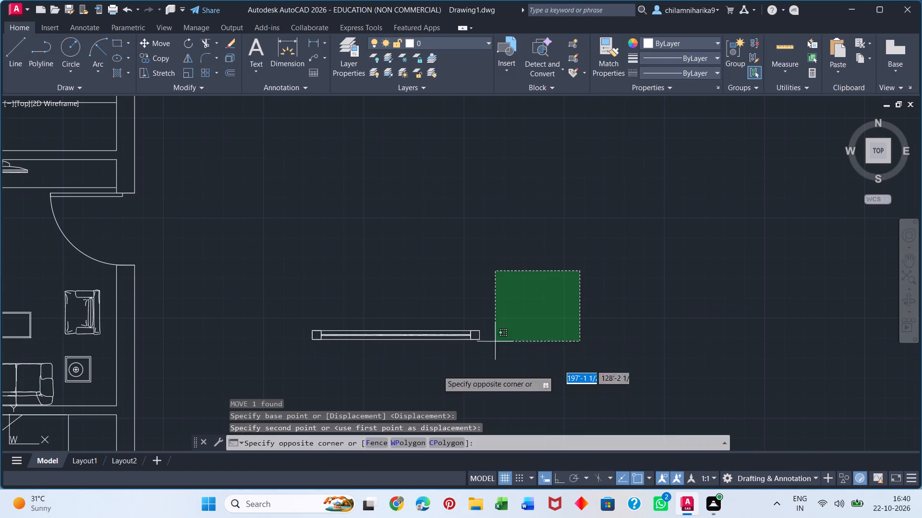
left_click_drag(208, 375, 213, 374)
scroll(519, 347, "up", 1)
scroll(449, 324, "up", 3)
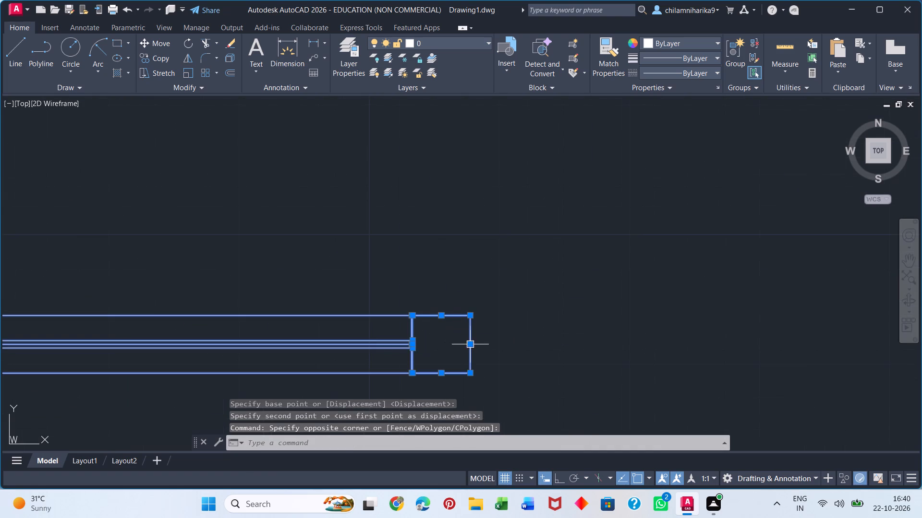
left_click(473, 343)
middle_click_drag(273, 341, 794, 291)
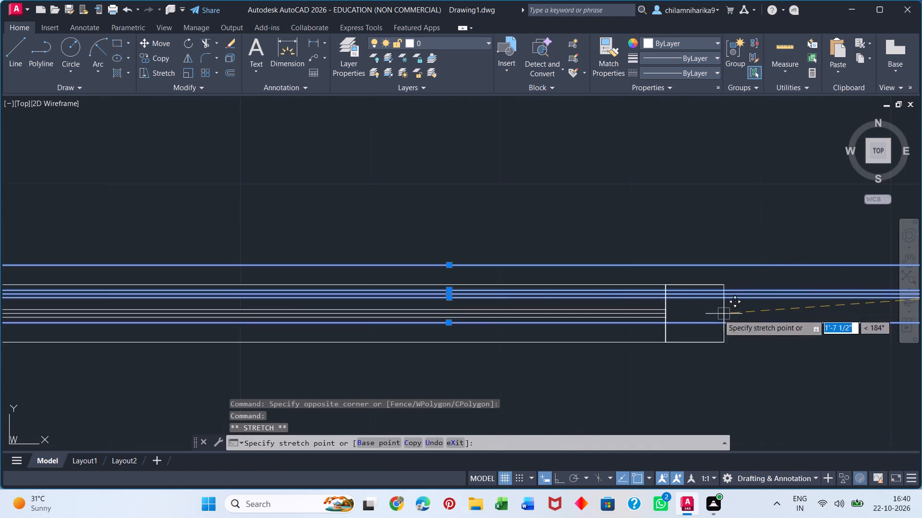
left_click(446, 294)
scroll(559, 294, "down", 4)
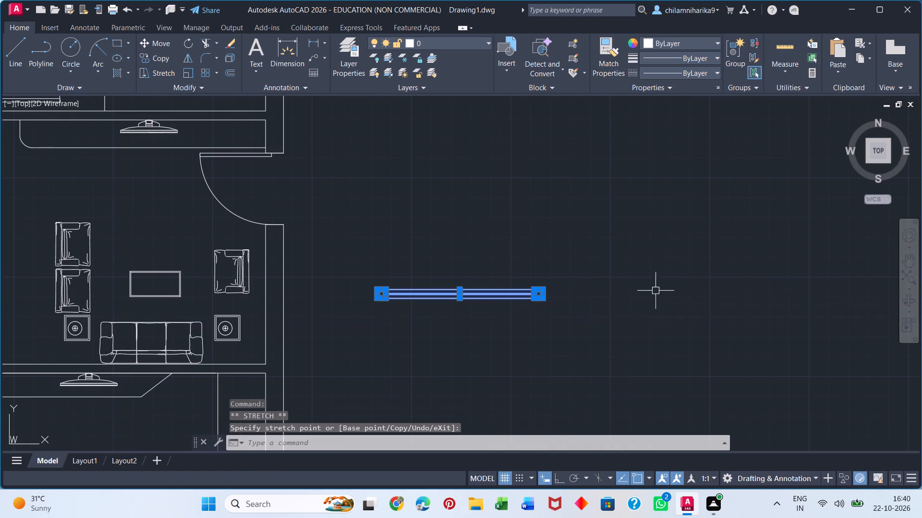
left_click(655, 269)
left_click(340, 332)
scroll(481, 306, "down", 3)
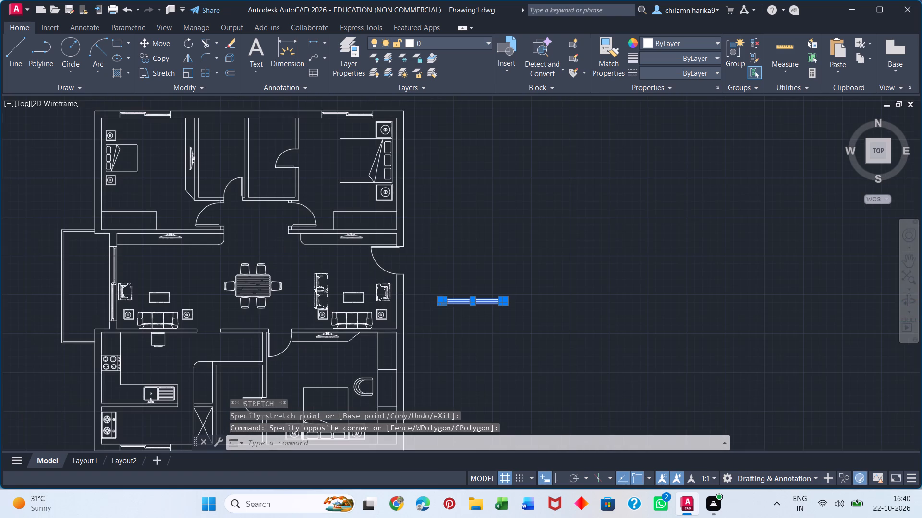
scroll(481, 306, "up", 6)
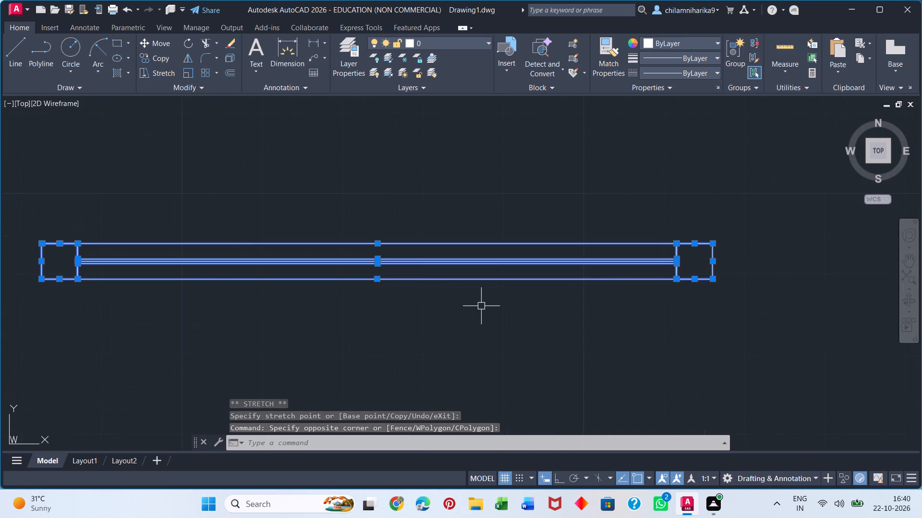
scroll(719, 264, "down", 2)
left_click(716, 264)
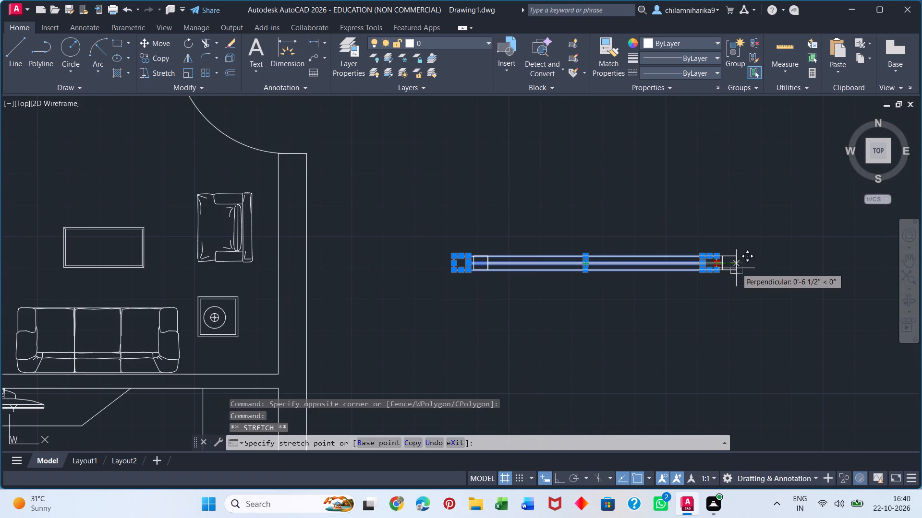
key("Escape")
Open the selected SW block in the Block Editor.
scroll(715, 267, "up", 4)
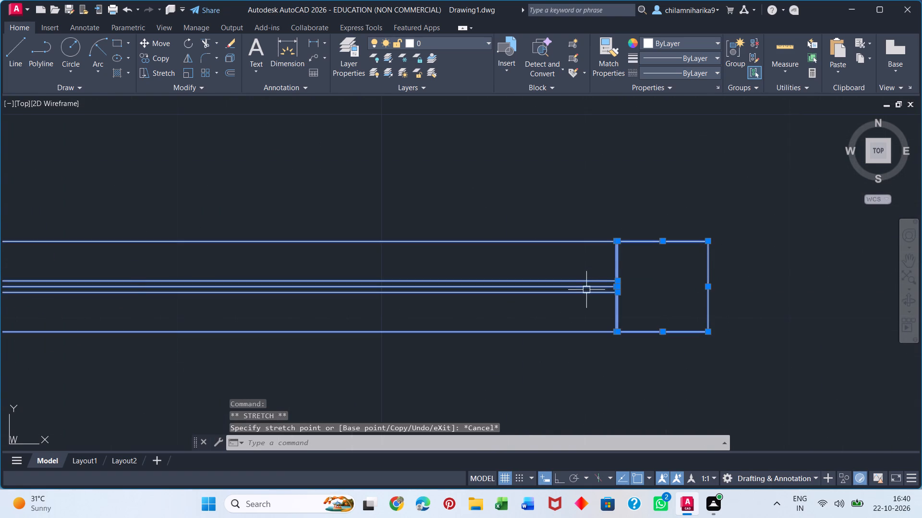
scroll(597, 285, "down", 1)
middle_click_drag(627, 291, 786, 316)
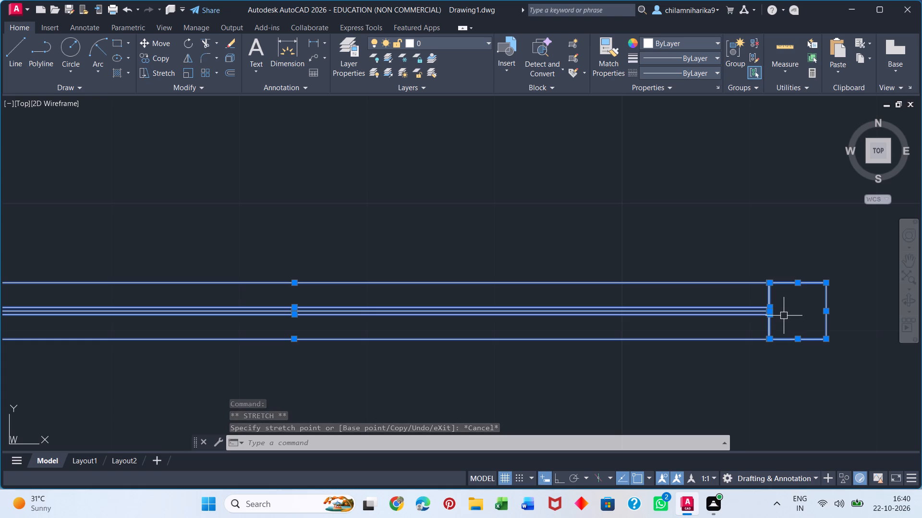
right_click(785, 316)
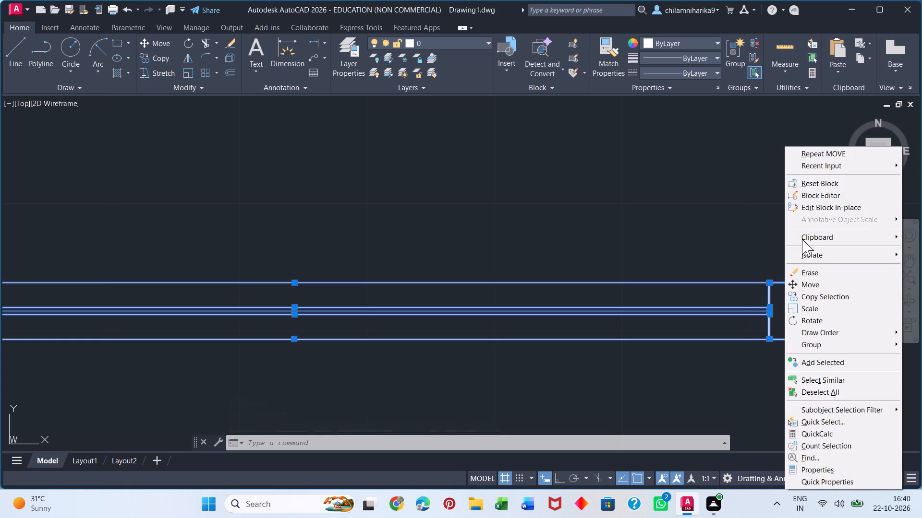
left_click(822, 189)
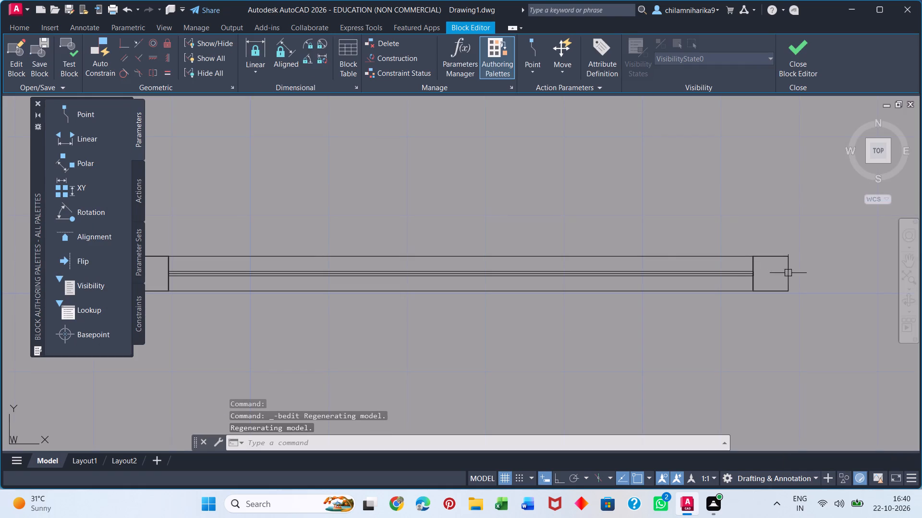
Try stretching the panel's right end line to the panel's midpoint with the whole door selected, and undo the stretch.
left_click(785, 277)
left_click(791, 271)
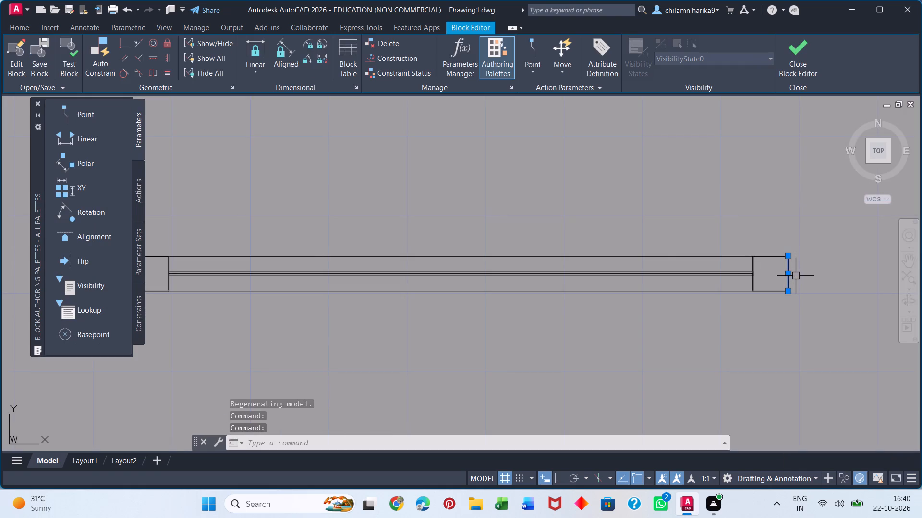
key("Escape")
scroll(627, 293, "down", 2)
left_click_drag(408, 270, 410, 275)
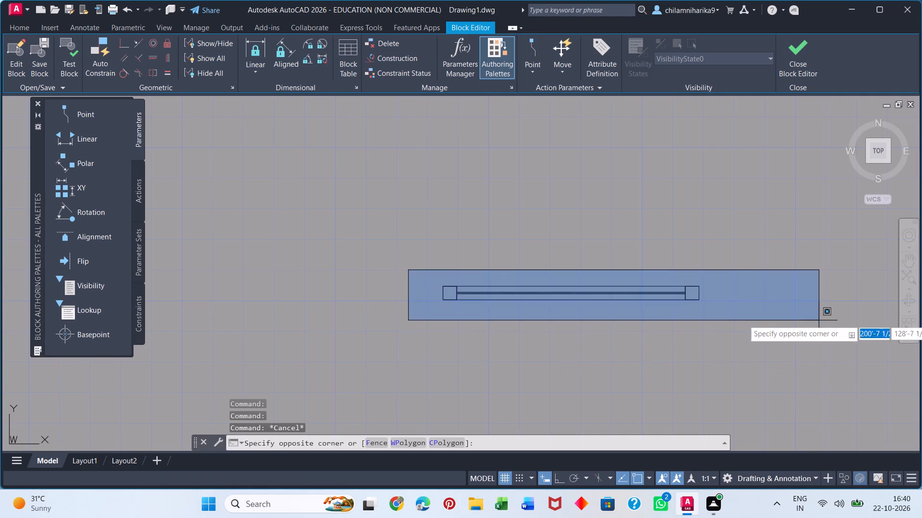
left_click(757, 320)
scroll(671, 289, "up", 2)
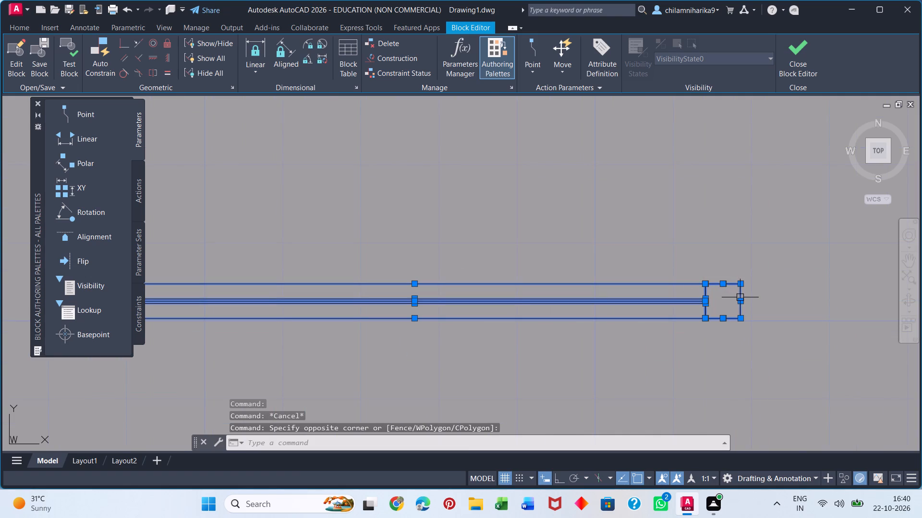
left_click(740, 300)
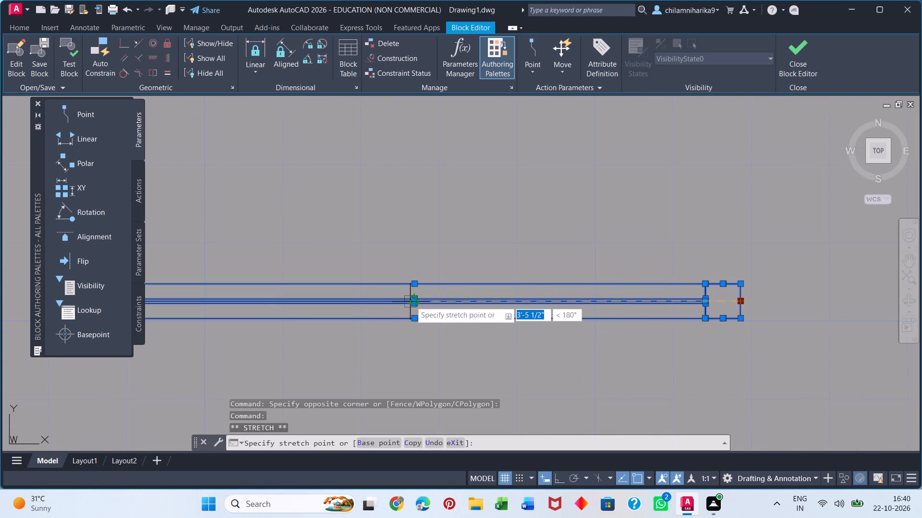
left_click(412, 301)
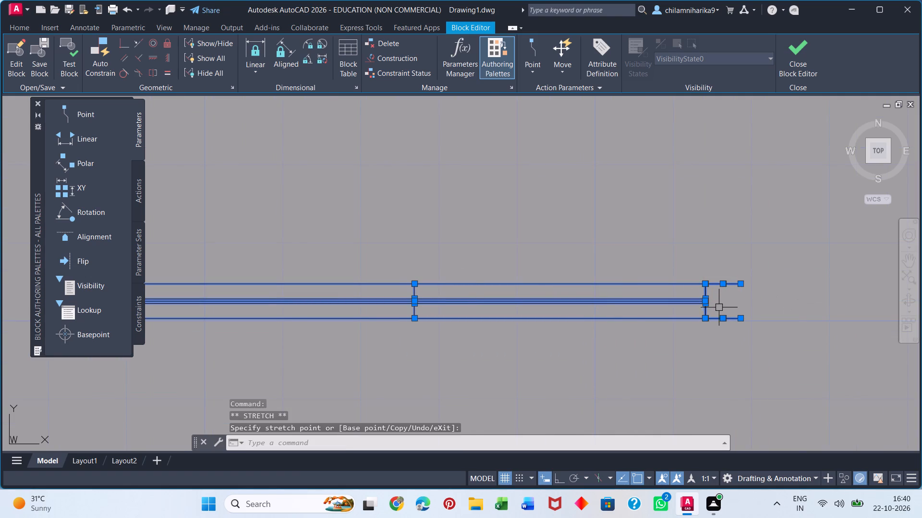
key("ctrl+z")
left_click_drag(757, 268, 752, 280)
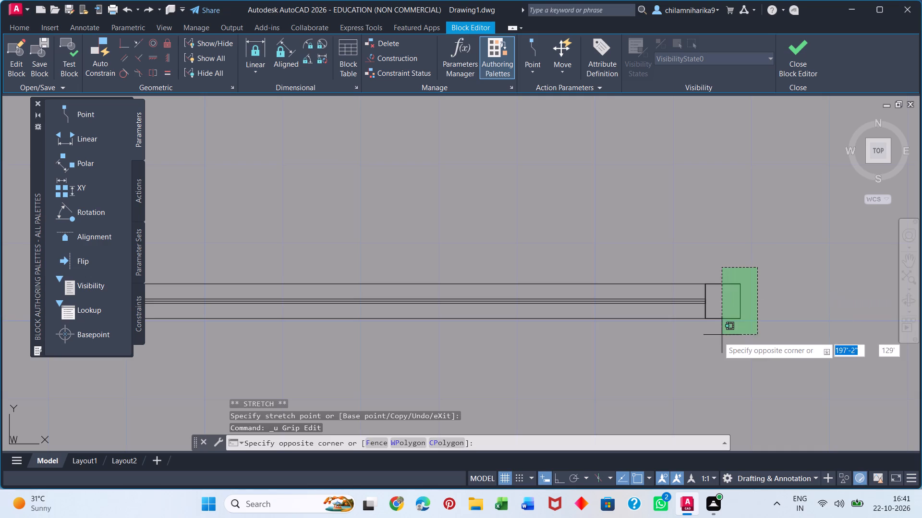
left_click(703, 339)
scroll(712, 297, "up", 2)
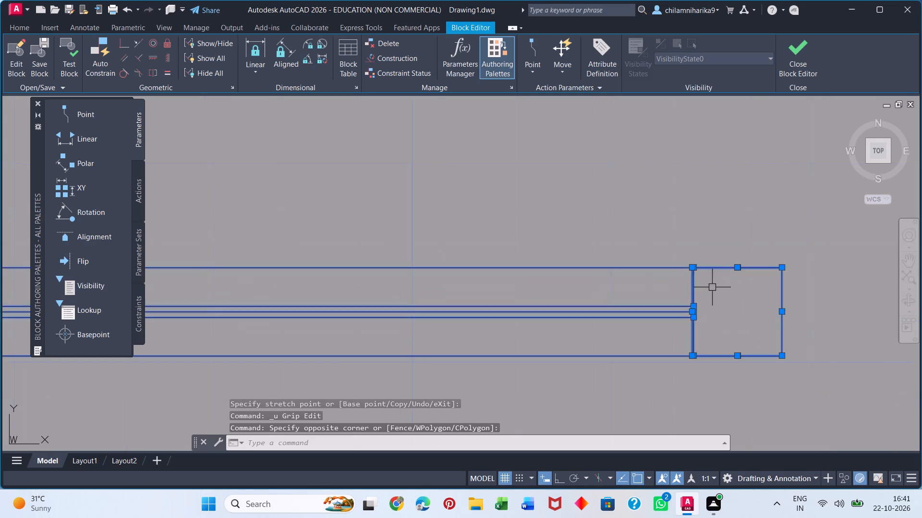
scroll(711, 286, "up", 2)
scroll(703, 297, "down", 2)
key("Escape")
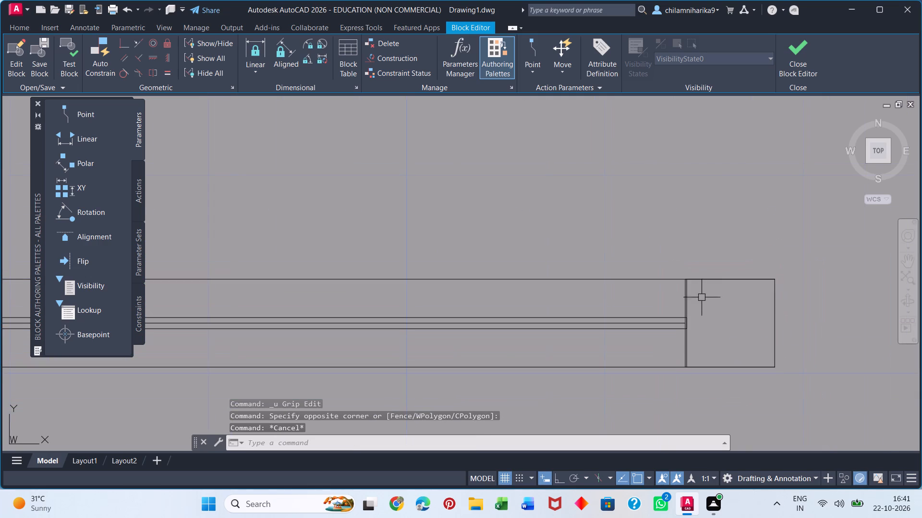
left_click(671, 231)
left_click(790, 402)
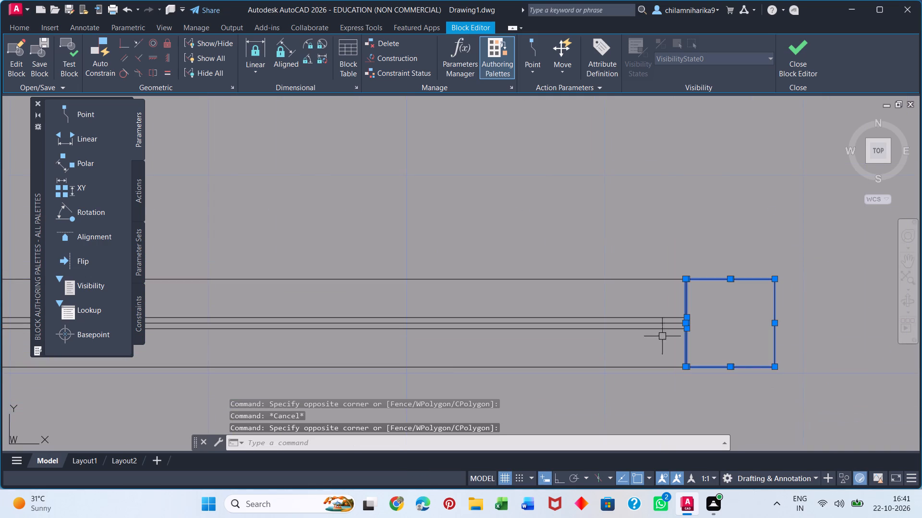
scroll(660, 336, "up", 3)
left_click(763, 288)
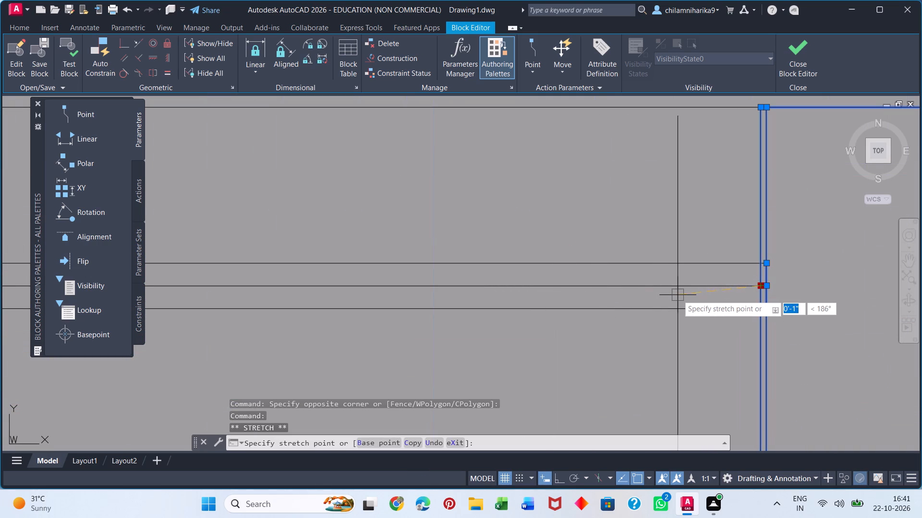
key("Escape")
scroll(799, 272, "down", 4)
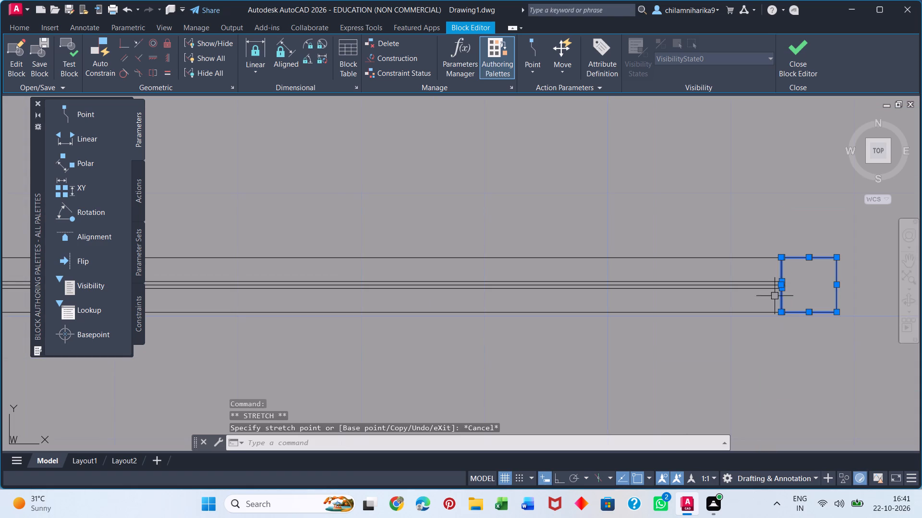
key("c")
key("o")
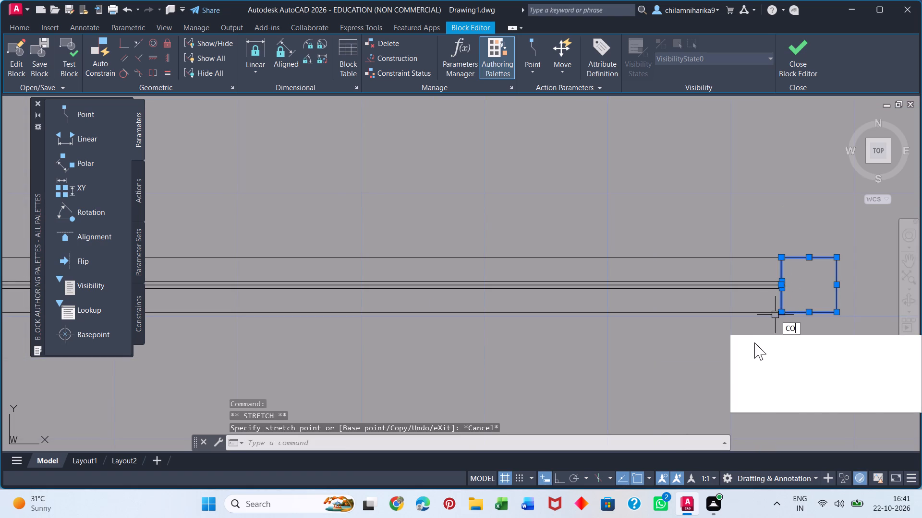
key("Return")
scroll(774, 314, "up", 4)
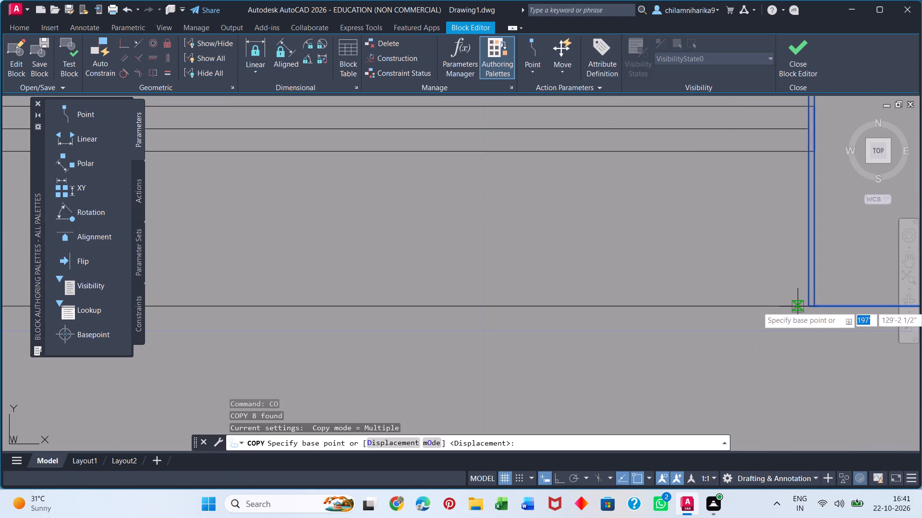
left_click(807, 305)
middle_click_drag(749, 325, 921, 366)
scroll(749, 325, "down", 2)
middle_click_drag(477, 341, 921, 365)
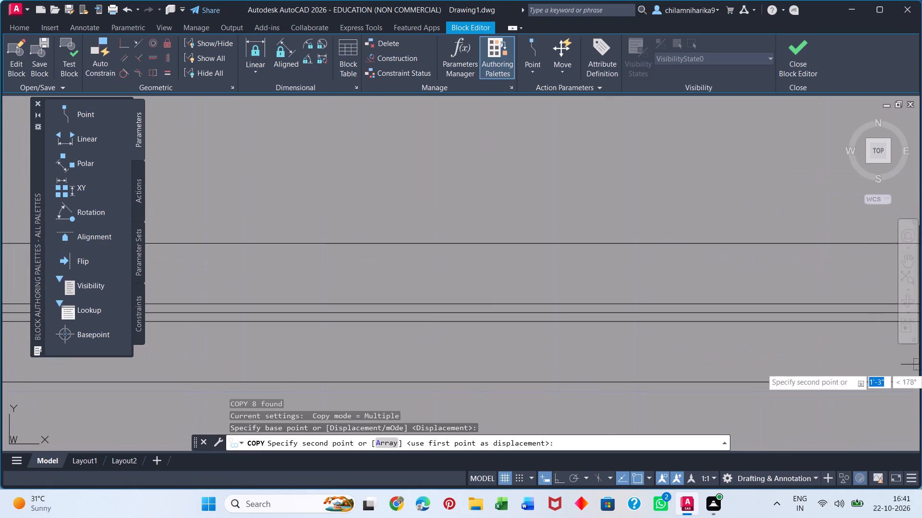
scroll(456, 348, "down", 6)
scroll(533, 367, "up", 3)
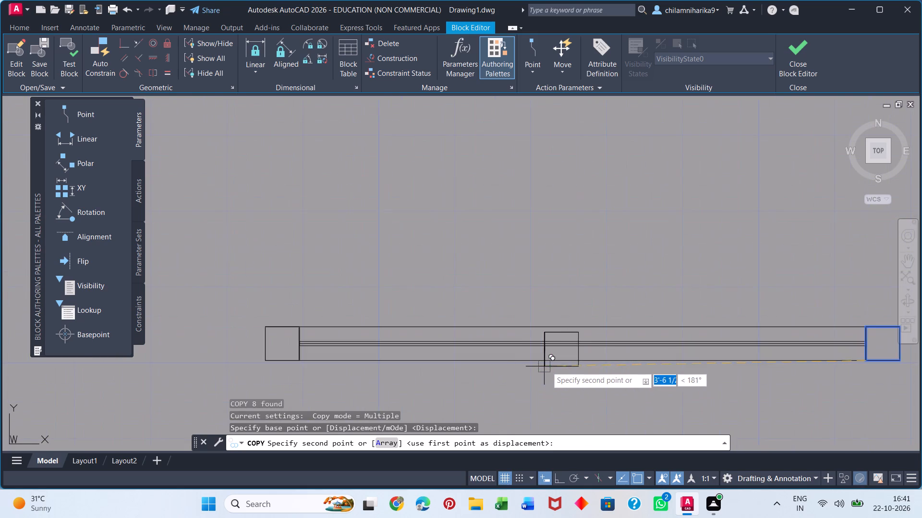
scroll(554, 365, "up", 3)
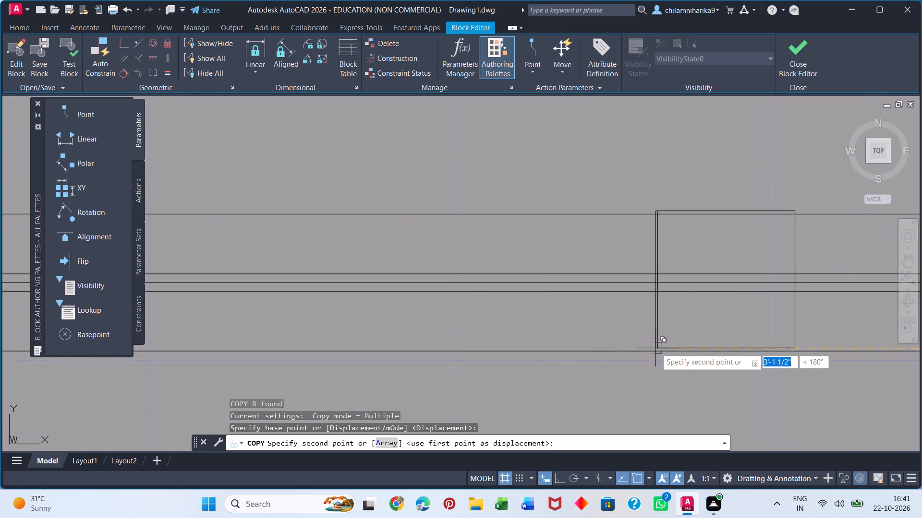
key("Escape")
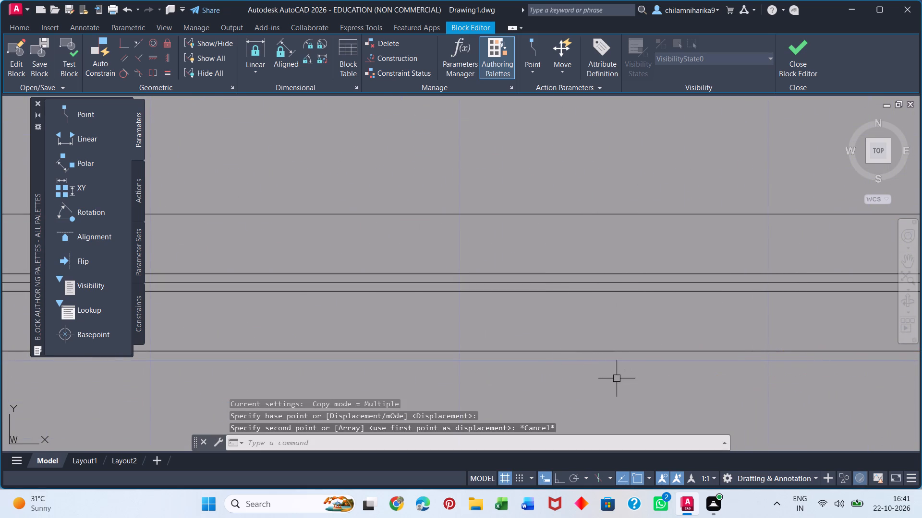
Draw a vertical reference line about 2 1/2" long from the midpoint of the door's top edge down to the lowest inner panel line.
scroll(617, 378, "down", 6)
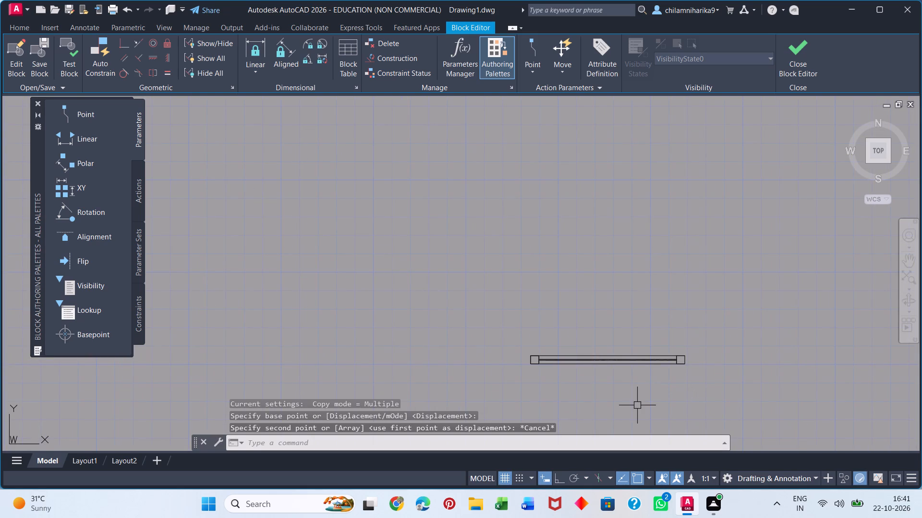
key("l")
key("Return")
scroll(587, 364, "up", 5)
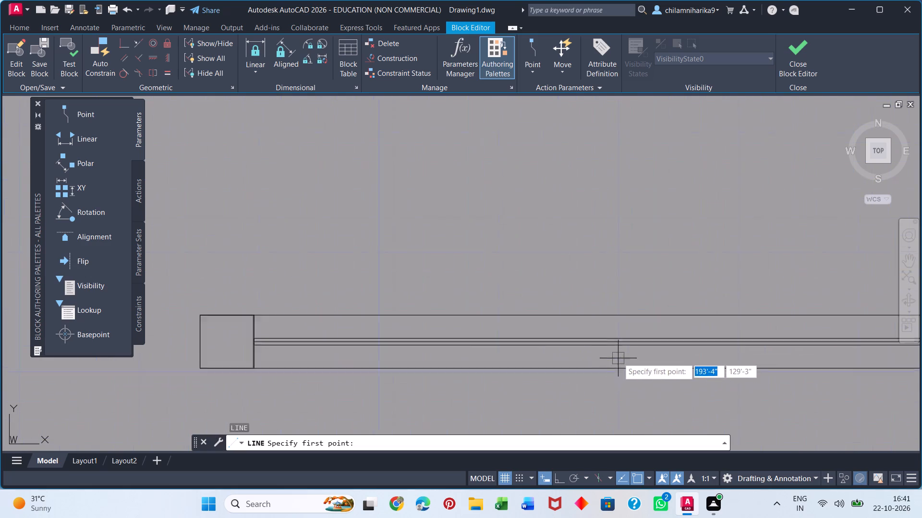
scroll(643, 288, "down", 3)
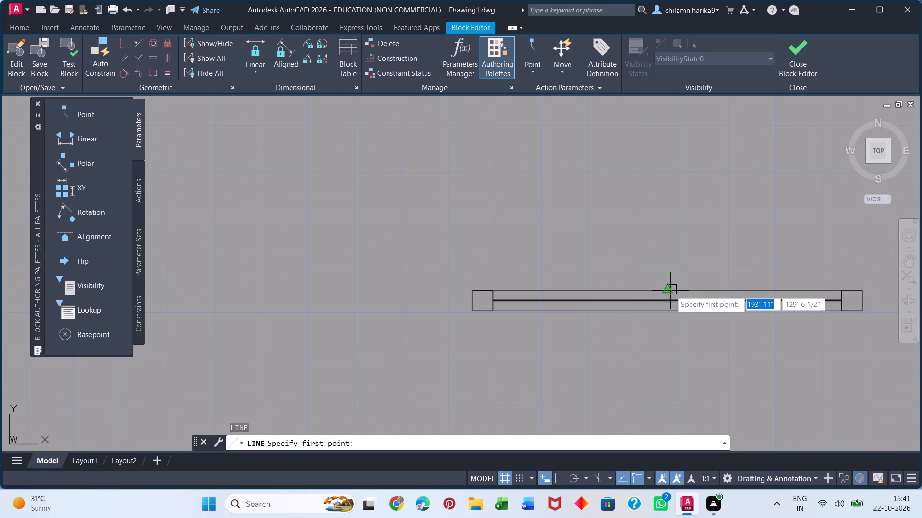
scroll(667, 286, "up", 4)
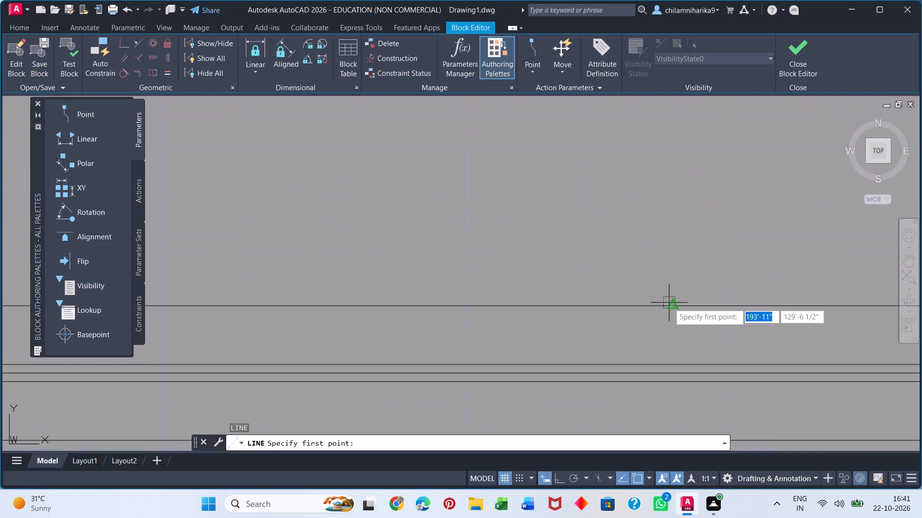
left_click(671, 305)
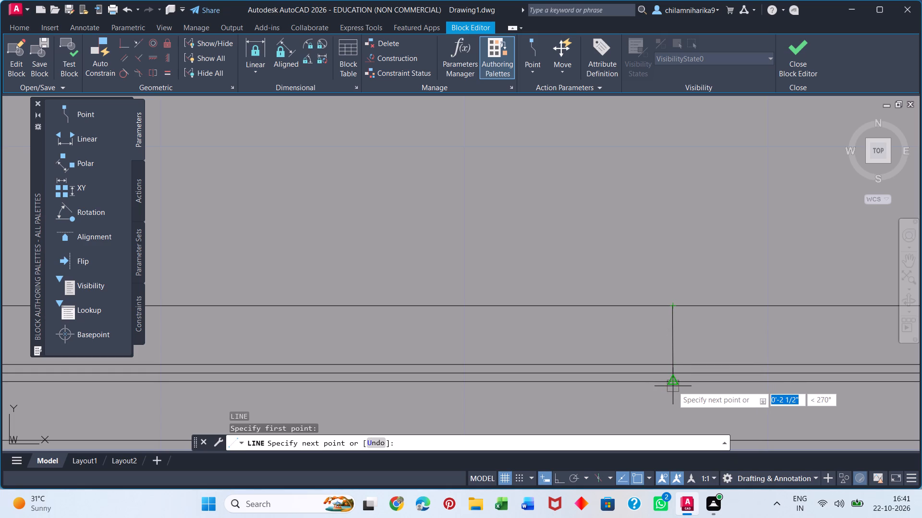
key("F8")
left_click(667, 381)
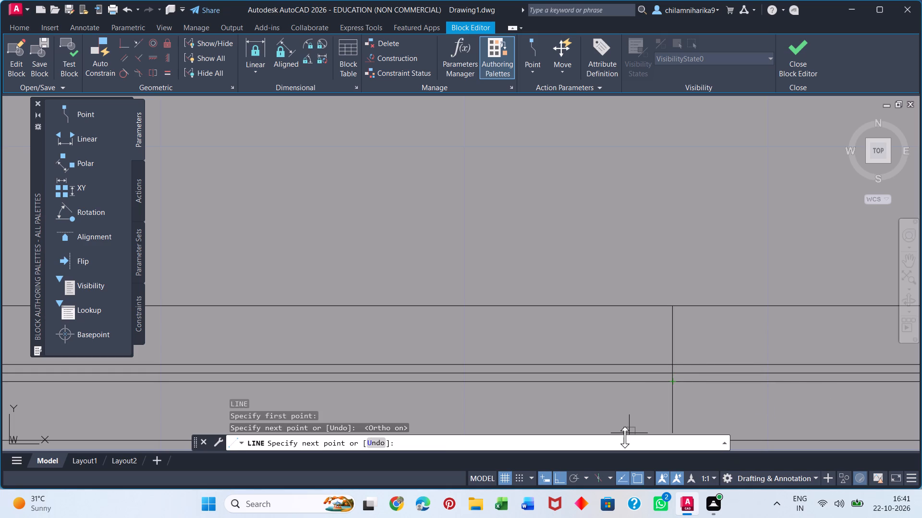
key("space")
Move the right end frame by its lower-left corner about 3'-1" left along the bottom edge, near the midpoint reference line.
scroll(600, 351, "down", 3)
middle_click_drag(759, 372, 542, 357)
left_click(729, 307)
left_click(761, 299)
scroll(691, 327, "up", 3)
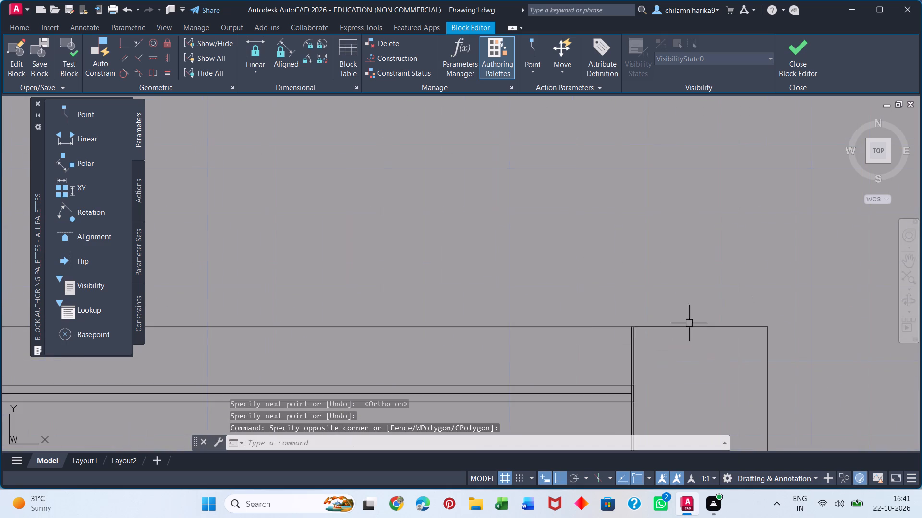
middle_click(571, 303)
middle_click_drag(580, 297, 606, 152)
left_click(648, 152)
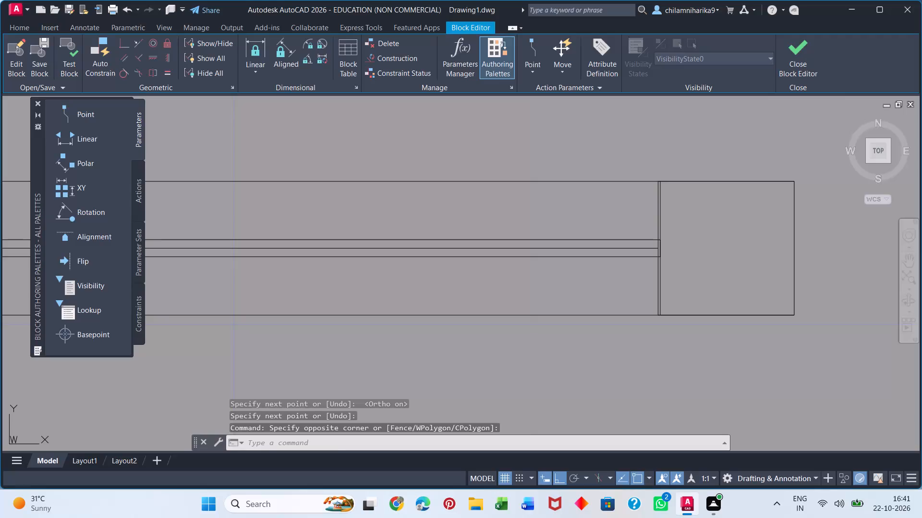
left_click(819, 348)
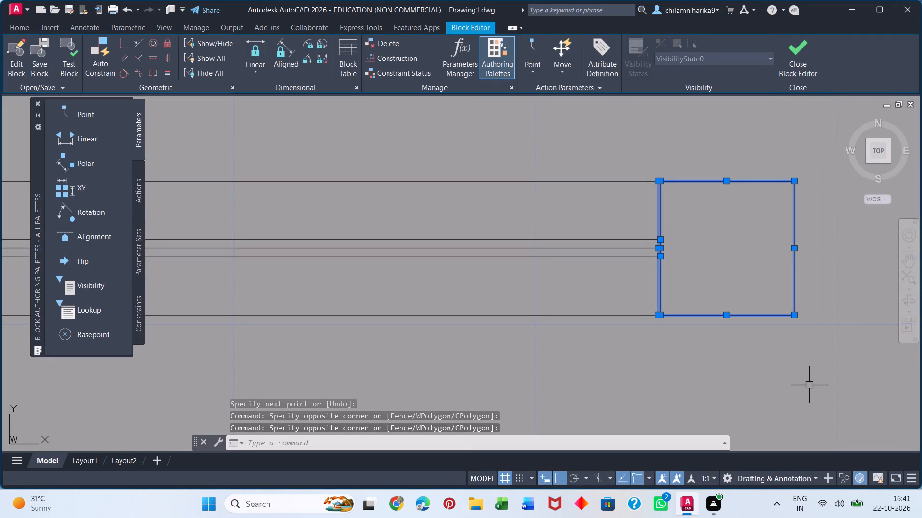
key("m")
key("Return")
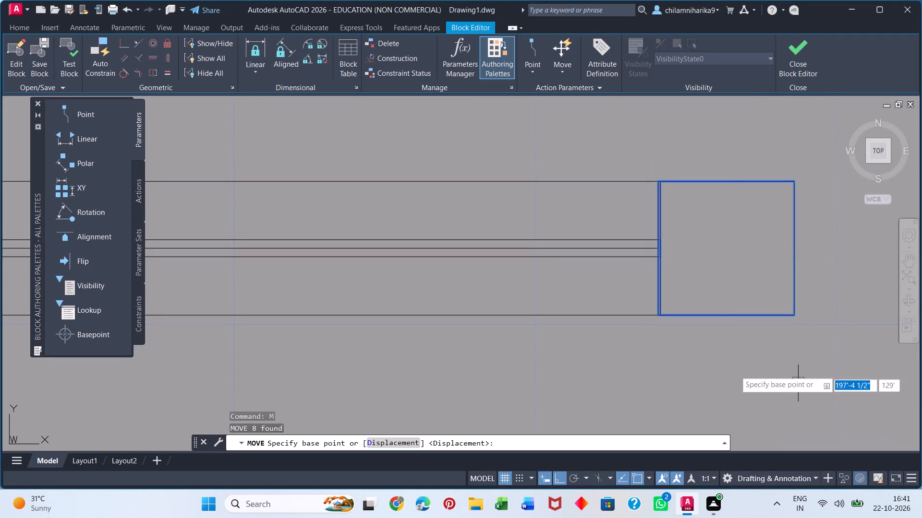
left_click(659, 318)
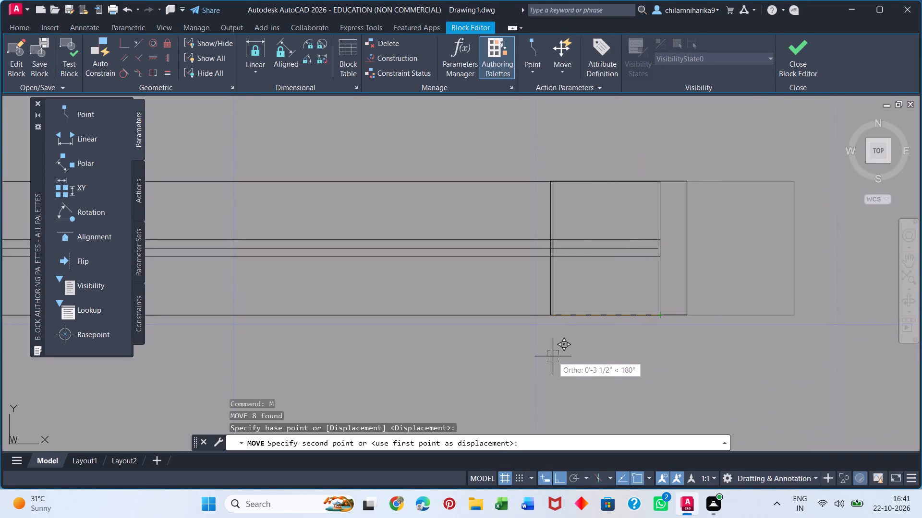
middle_click_drag(574, 361, 921, 395)
middle_click_drag(394, 358, 801, 391)
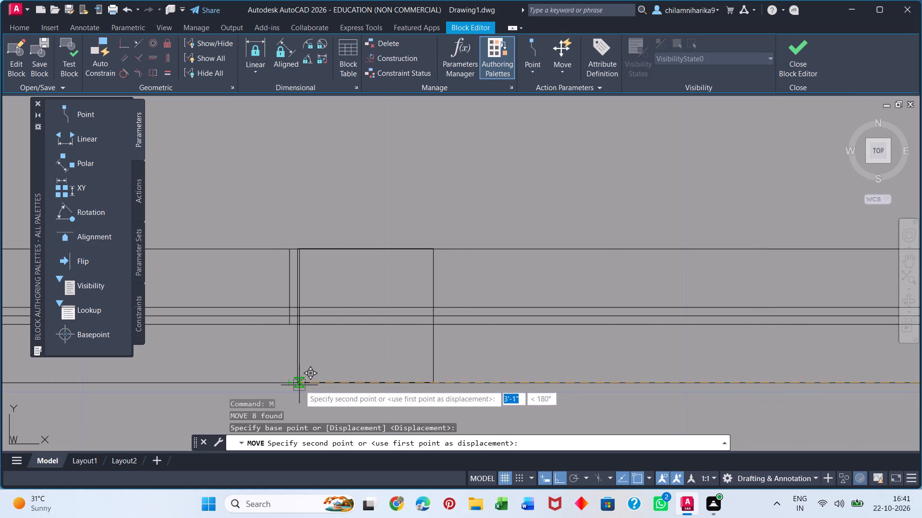
left_click(300, 385)
Move the end frame by its upper-left corner about 1/2" left onto the top end of the midpoint reference line.
scroll(293, 254, "up", 4)
scroll(303, 246, "down", 3)
left_click(298, 228)
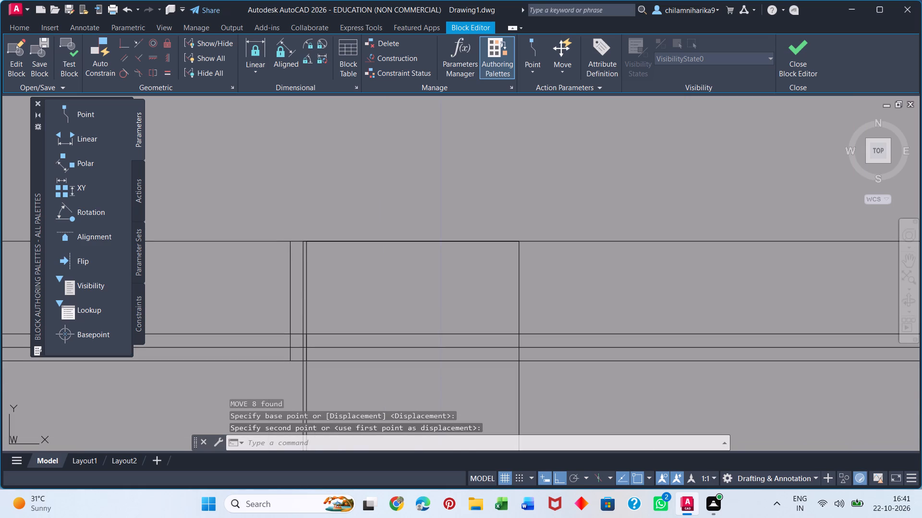
middle_click_drag(285, 287, 328, 118)
left_click(592, 312)
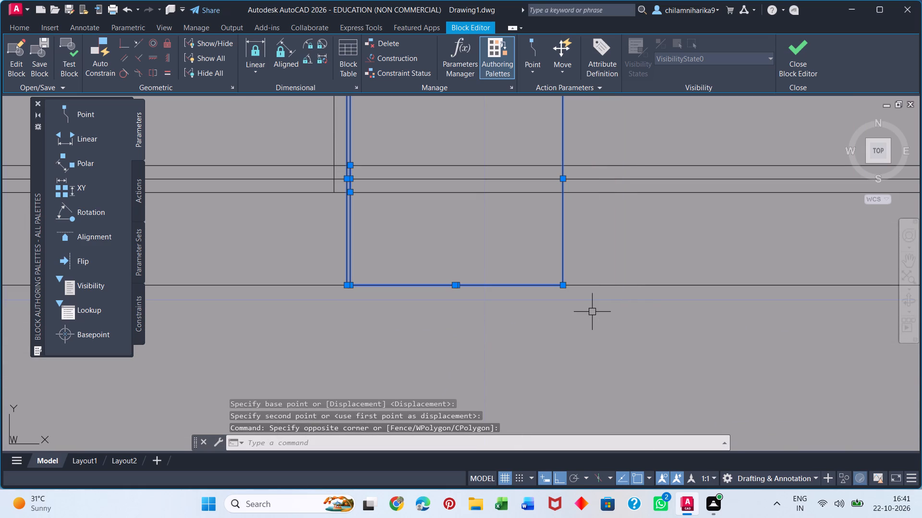
key("m")
key("Return")
middle_click_drag(589, 302, 607, 470)
scroll(589, 359, "down", 1)
scroll(448, 348, "up", 1)
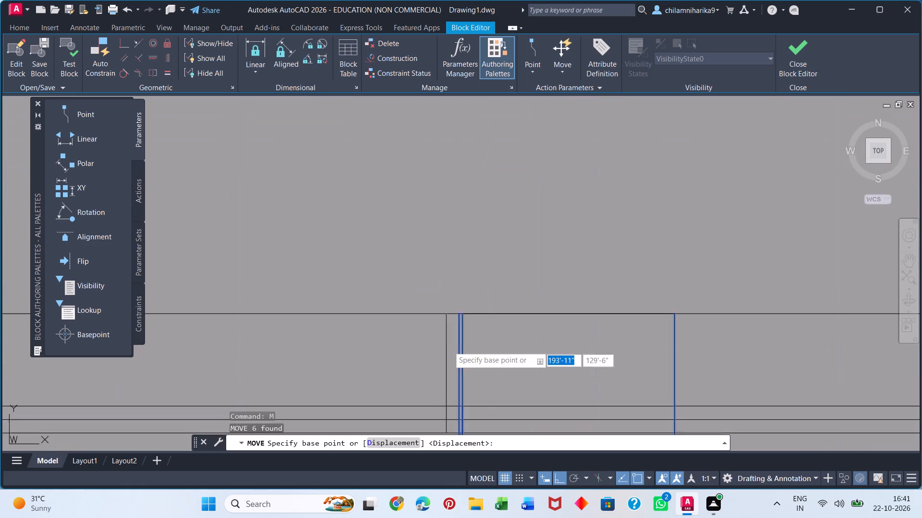
scroll(449, 346, "up", 2)
left_click(467, 269)
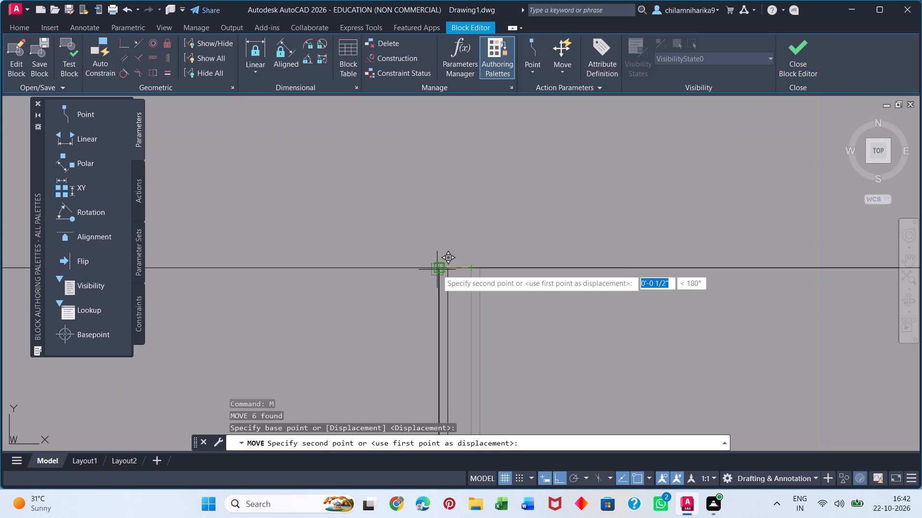
left_click(439, 269)
Delete the midpoint reference line at the inner edge of the moved end frame.
scroll(464, 318, "down", 3)
middle_click_drag(466, 359, 479, 265)
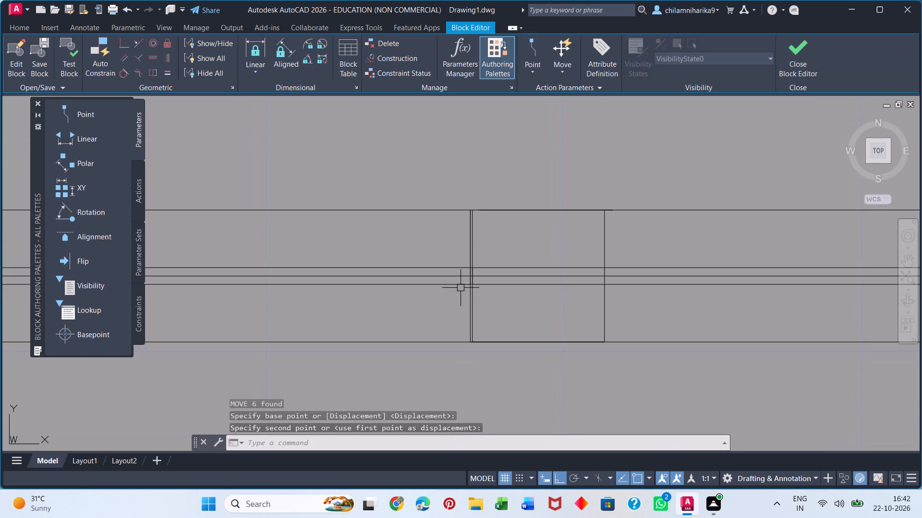
key("space")
scroll(473, 239, "up", 3)
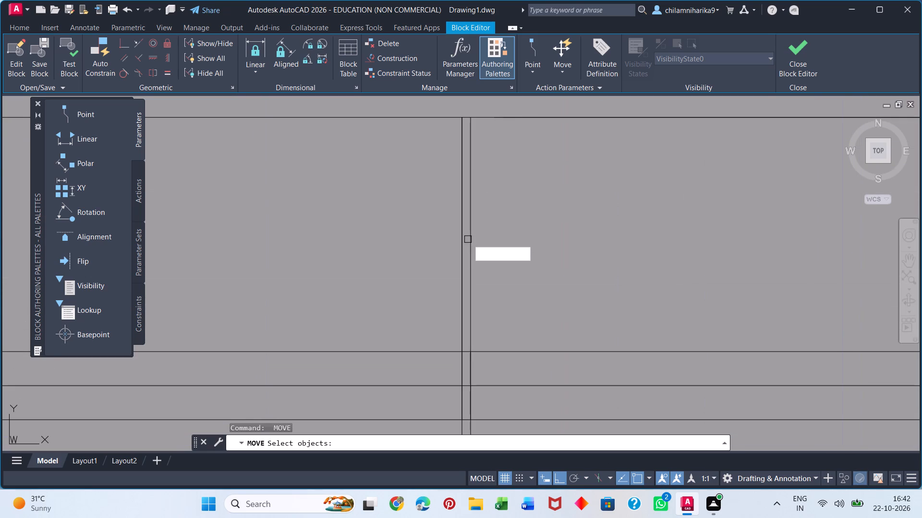
key("Escape")
left_click(461, 239)
scroll(492, 256, "down", 1)
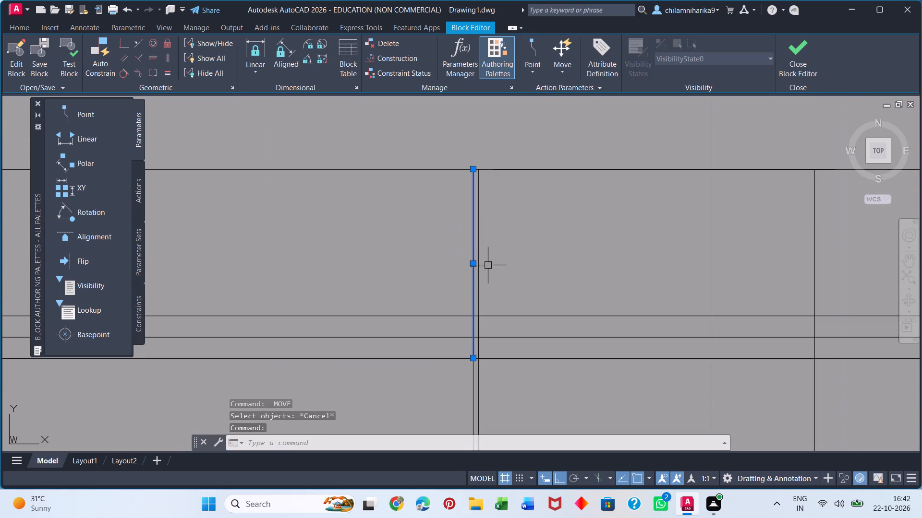
key("Delete")
Trim the edge and panel lines that extend past the moved end frame, the panel lines inside it, and the stub at its corner.
scroll(472, 277, "down", 5)
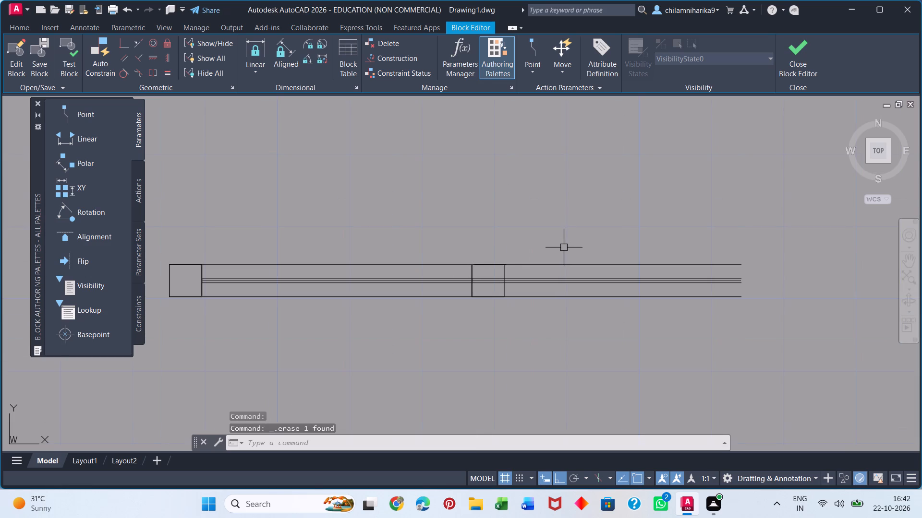
type("TR")
key("Return")
left_click_drag(579, 229, 579, 235)
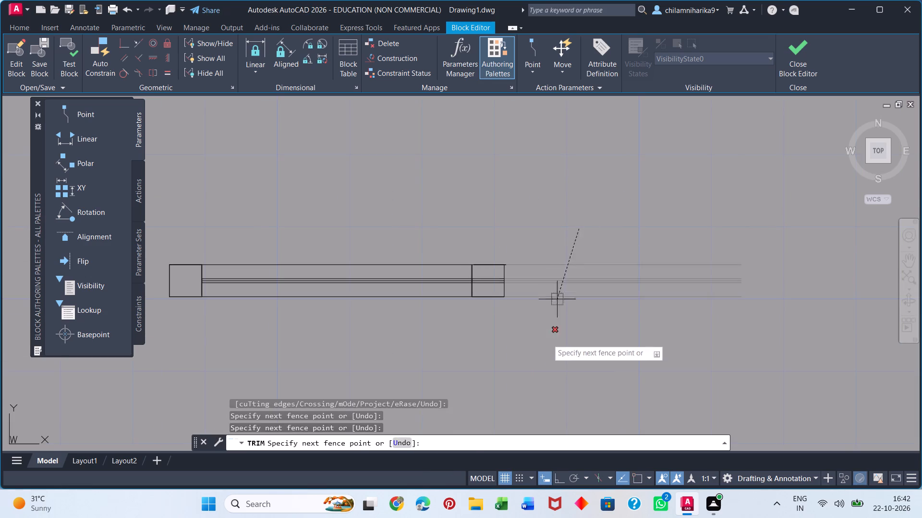
left_click(545, 352)
left_click(488, 270)
left_click(483, 291)
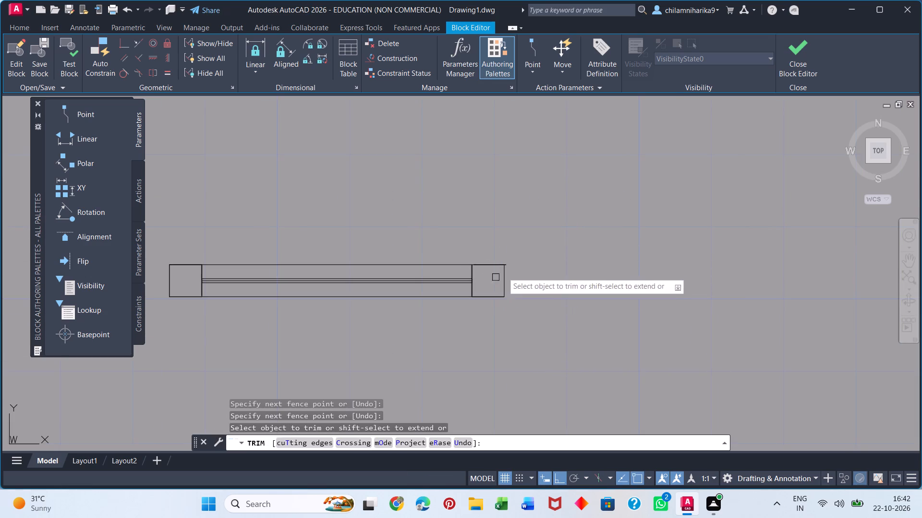
scroll(506, 270, "up", 3)
left_click(505, 252)
left_click(506, 247)
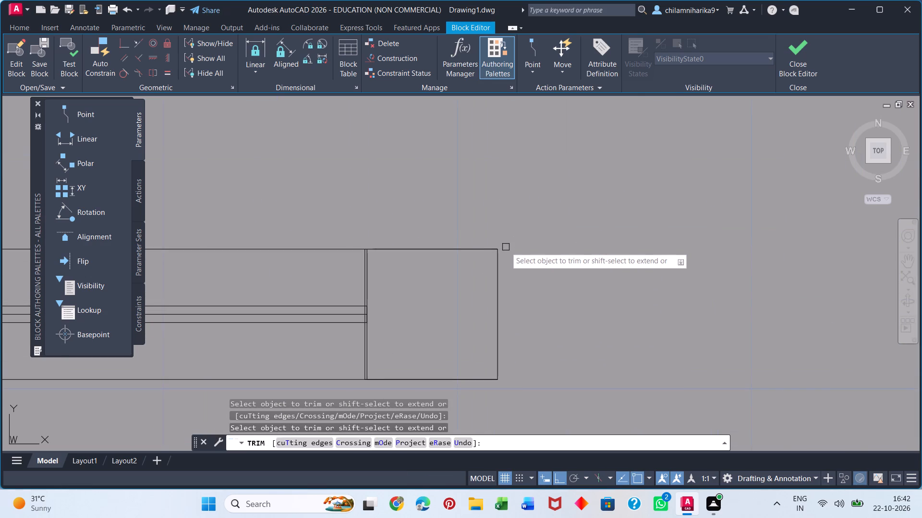
scroll(752, 318, "down", 3)
key("space")
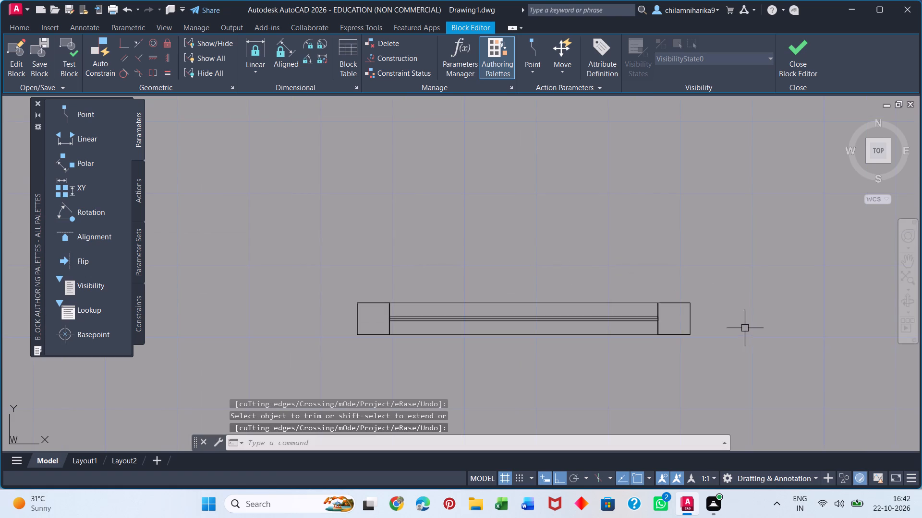
Examine both end frames of the shortened door and how the panel lines meet them.
scroll(643, 320, "up", 5)
middle_click_drag(674, 332, 921, 358)
middle_click_drag(388, 332, 898, 365)
middle_click_drag(383, 326, 921, 351)
middle_click_drag(205, 352, 594, 348)
scroll(594, 332, "down", 3)
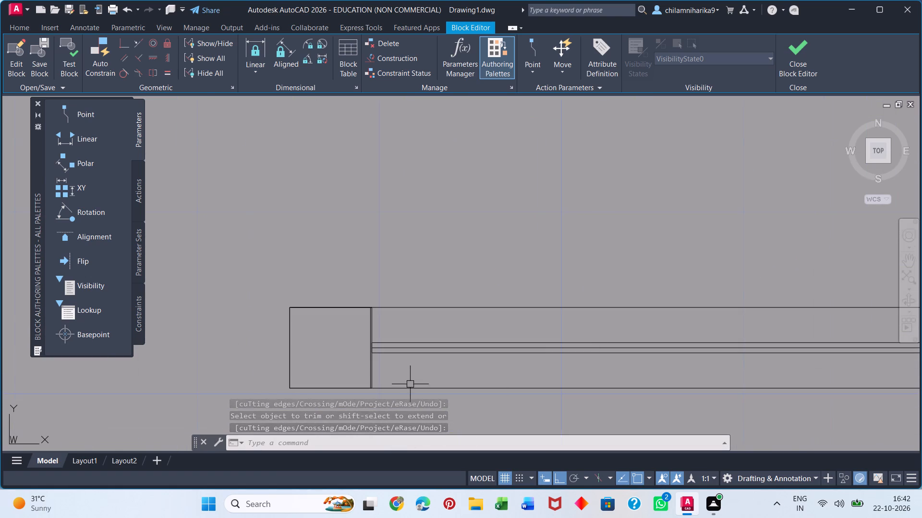
scroll(416, 364, "up", 1)
scroll(409, 363, "down", 1)
middle_click_drag(578, 349, 0, 304)
scroll(402, 261, "up", 2)
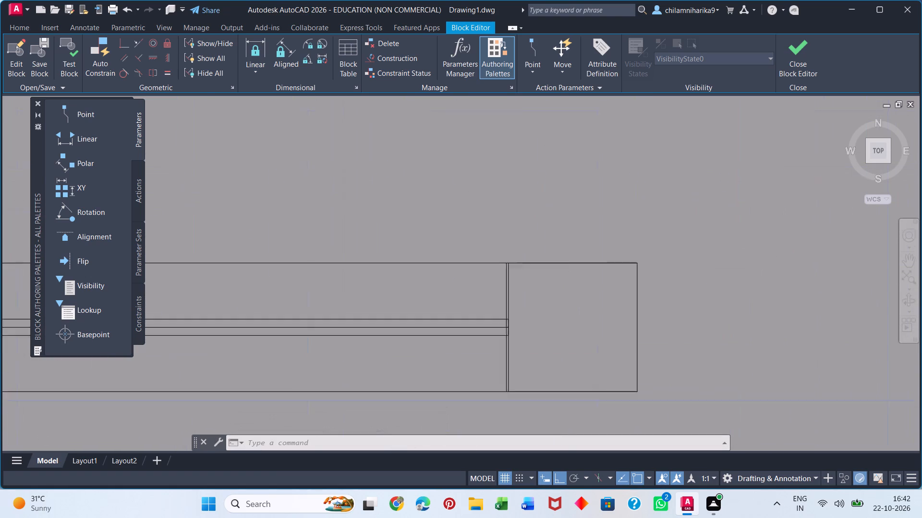
Trim the ends of the three panel lines between the two closely spaced vertical lines at the moved end frame.
scroll(578, 396, "up", 3)
scroll(565, 353, "up", 2)
key("t")
key("r")
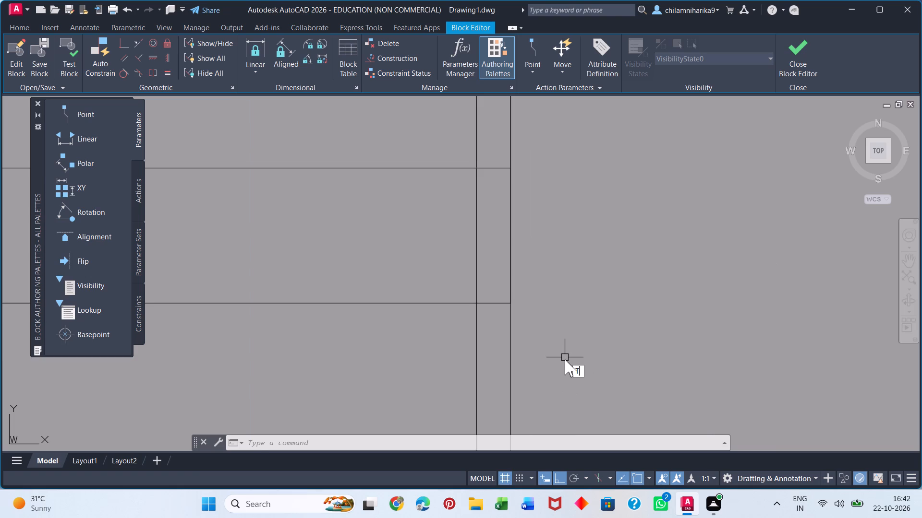
key("space")
middle_click_drag(489, 162, 491, 340)
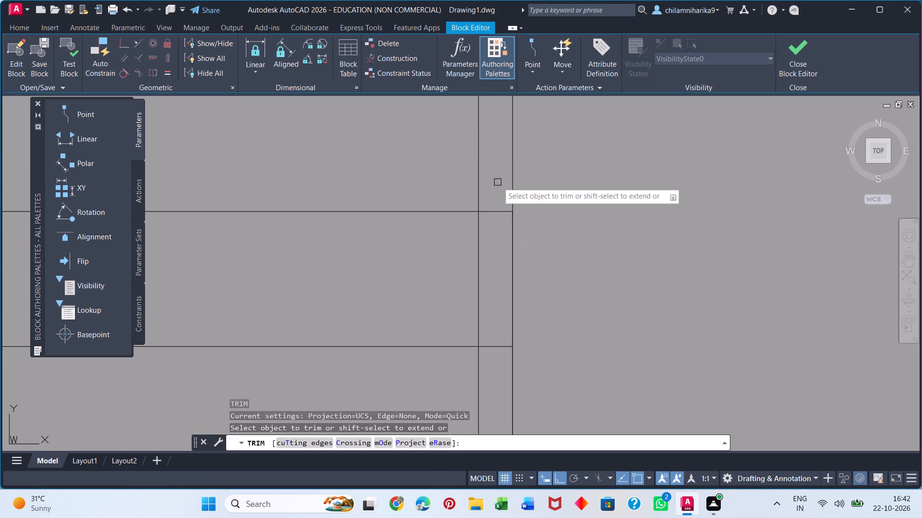
left_click(498, 182)
middle_click_drag(497, 375, 495, 184)
scroll(497, 366, "down", 1)
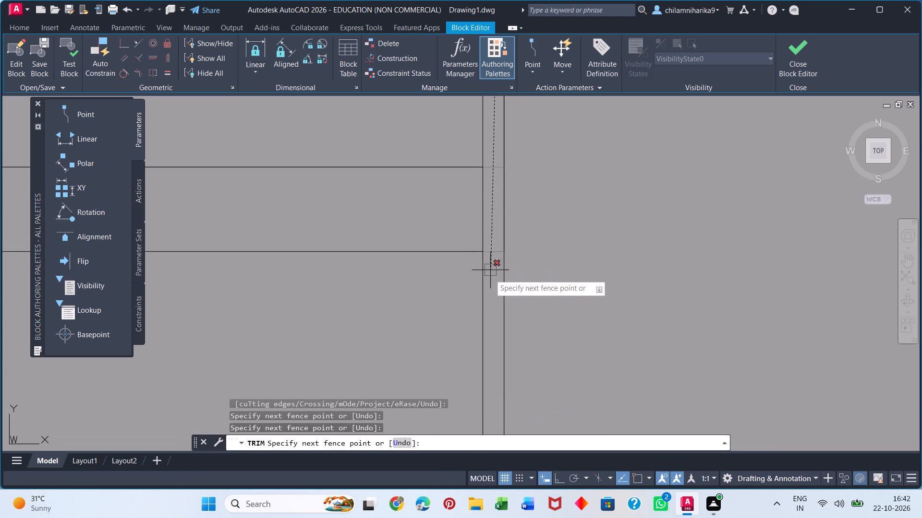
left_click(490, 276)
scroll(495, 273, "down", 3)
scroll(490, 218, "up", 2)
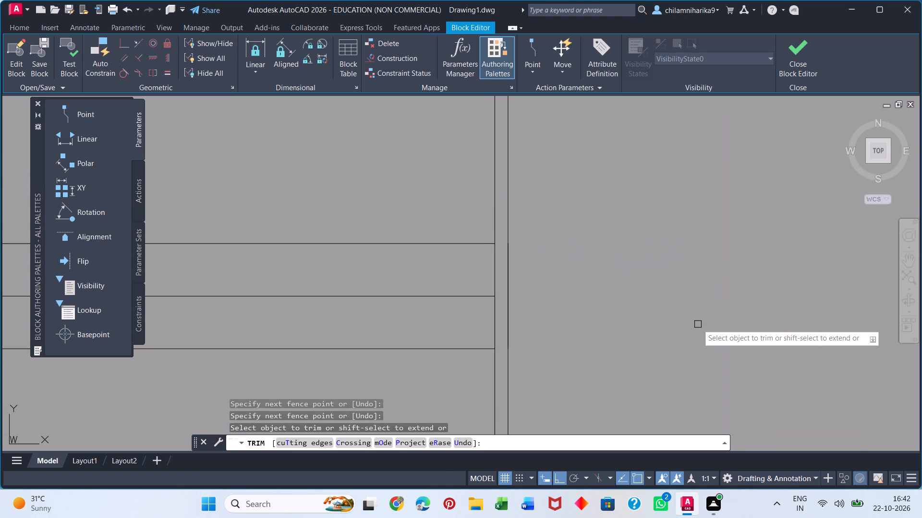
key("Escape")
Close the Block Editor and save the changes to SW.
left_click(802, 45)
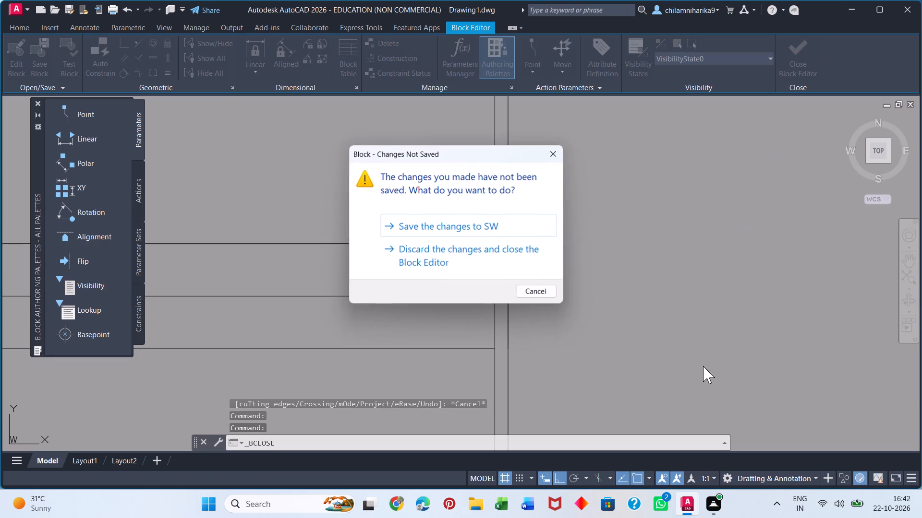
left_click(456, 226)
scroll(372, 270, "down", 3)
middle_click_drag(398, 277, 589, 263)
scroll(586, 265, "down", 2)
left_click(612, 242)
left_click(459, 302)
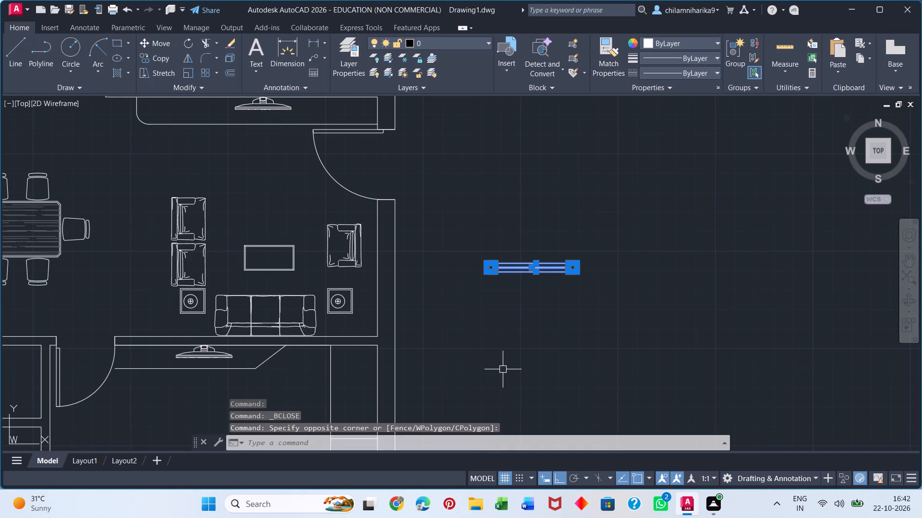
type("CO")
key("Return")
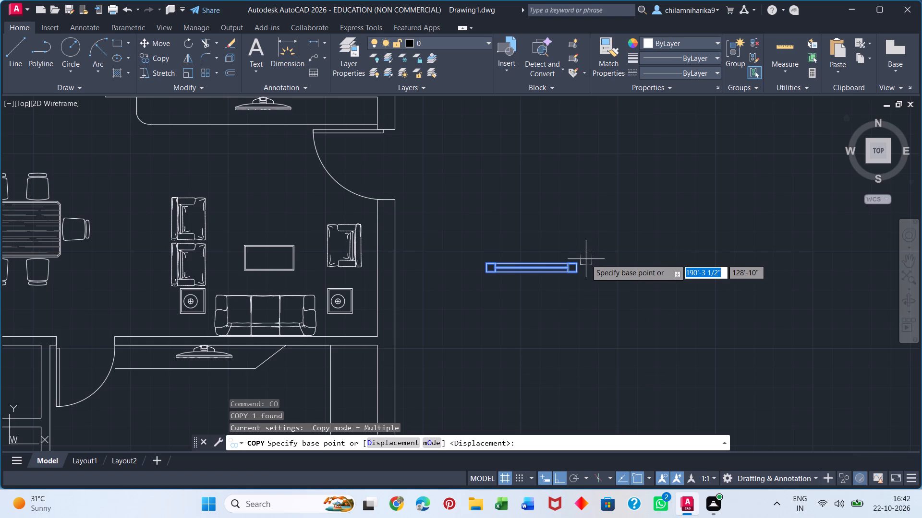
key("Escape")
Scale the shortened SW block down freehand, using its lower-left corner as the base point.
left_click(622, 222)
left_click(481, 324)
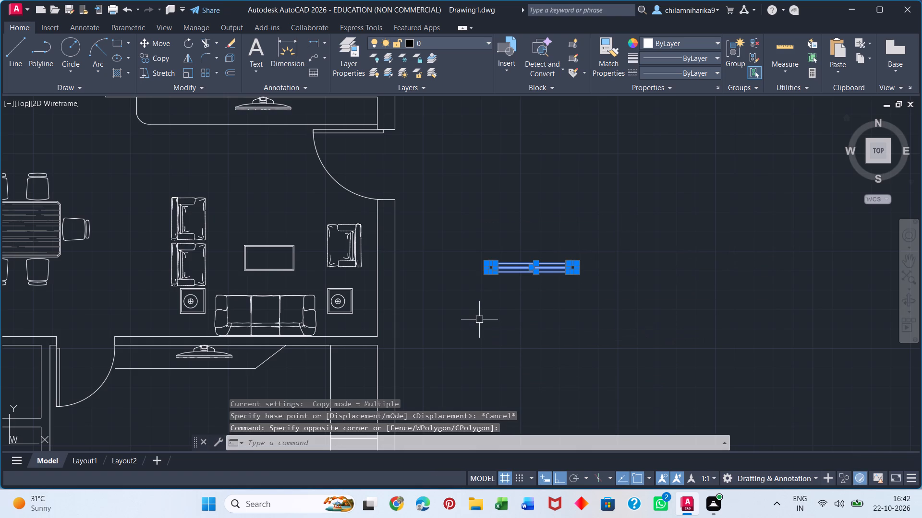
type("SC")
key("Return")
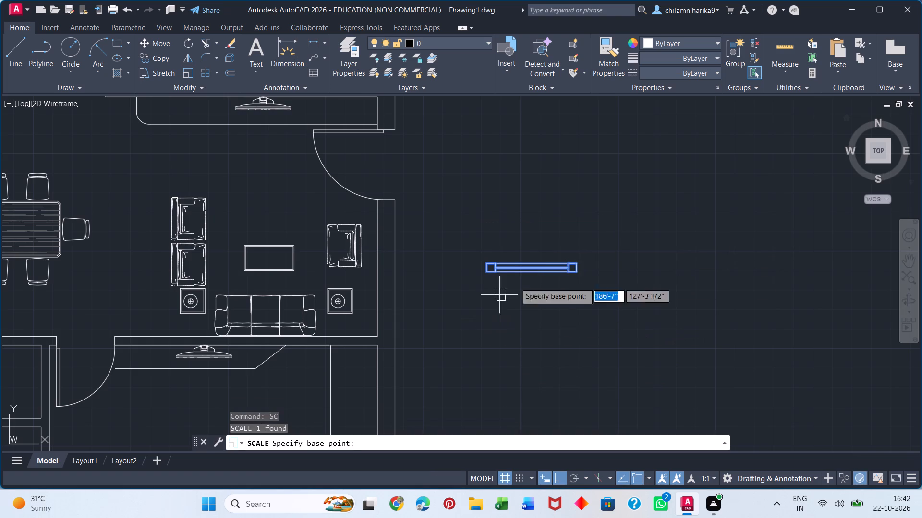
left_click(482, 273)
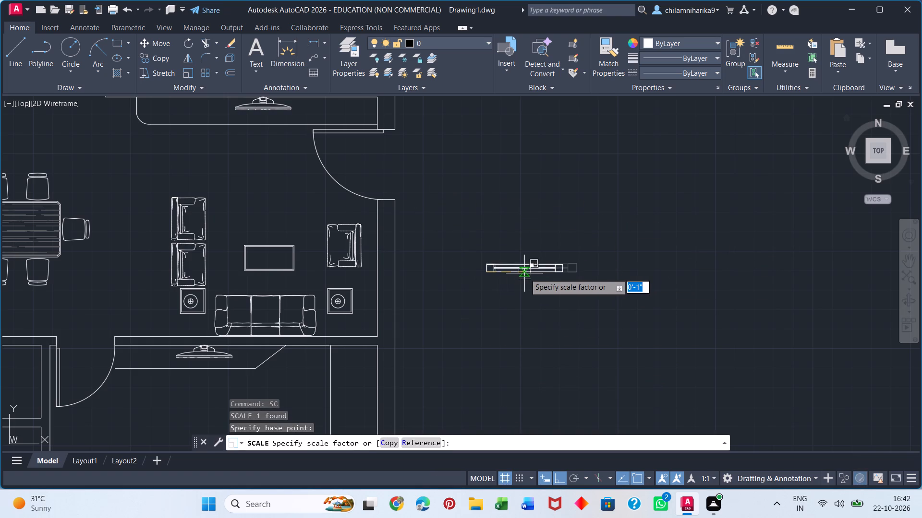
scroll(500, 271, "up", 2)
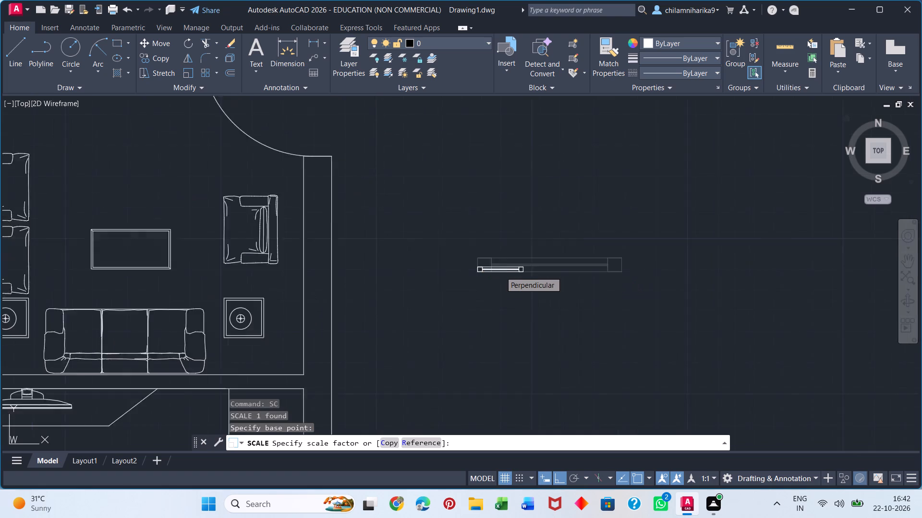
scroll(500, 271, "up", 3)
left_click(425, 275)
With Ortho off, move the SW block by its lower-left corner to the upper-left inner corner of the left small room between the bedrooms.
left_click(577, 196)
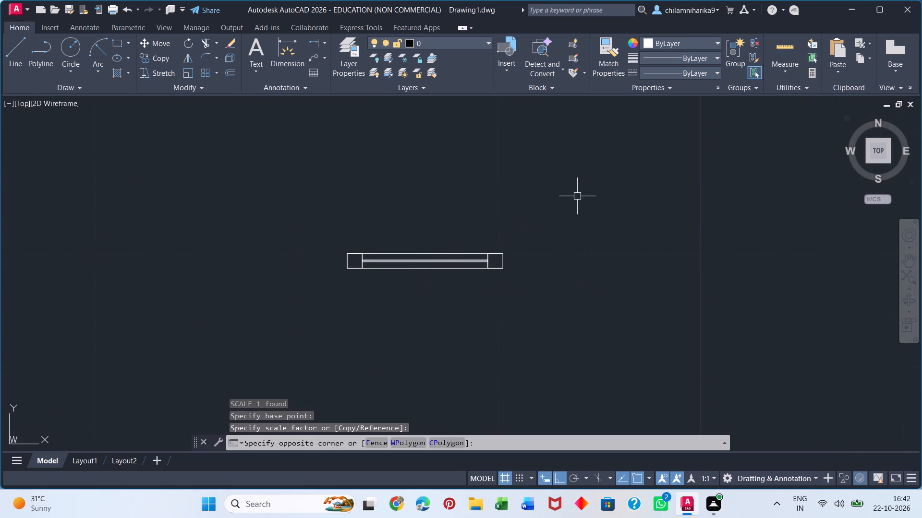
left_click(287, 311)
key("m")
key("Return")
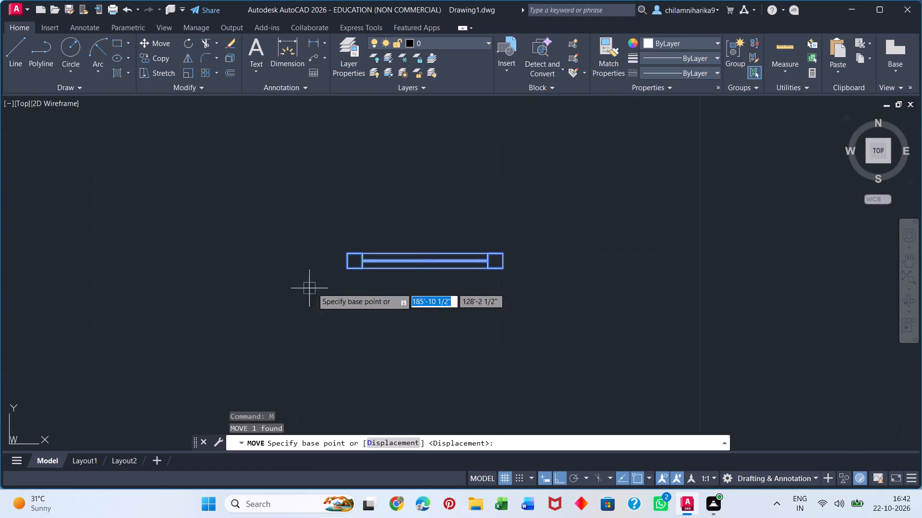
left_click(346, 271)
scroll(216, 259, "down", 10)
scroll(228, 234, "up", 1)
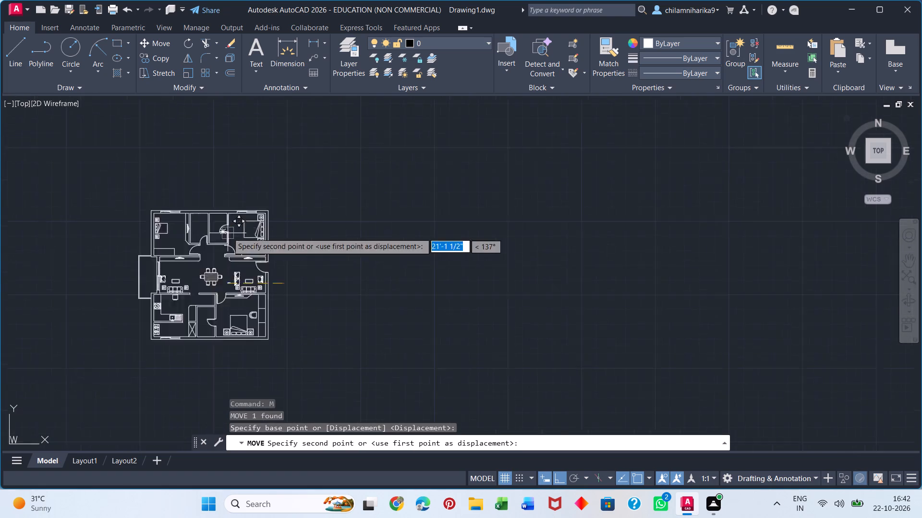
scroll(228, 233, "up", 2)
scroll(151, 182, "up", 1)
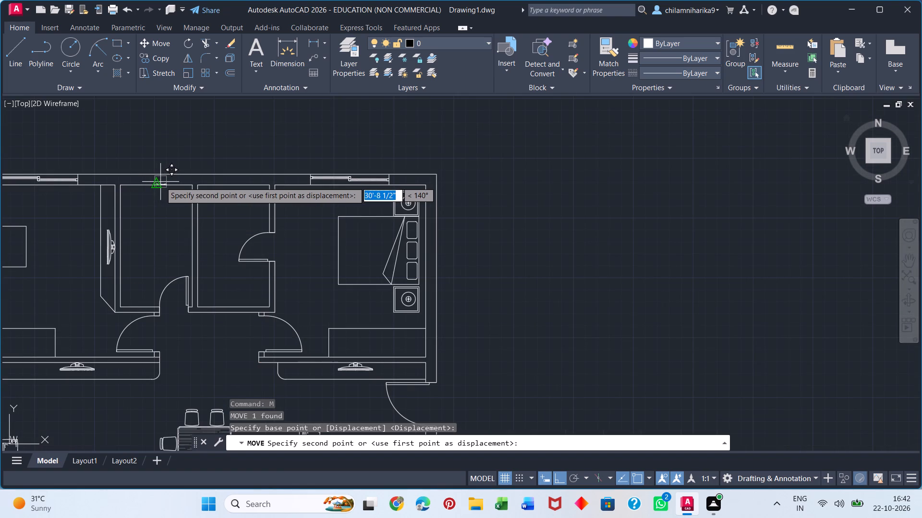
key("F8")
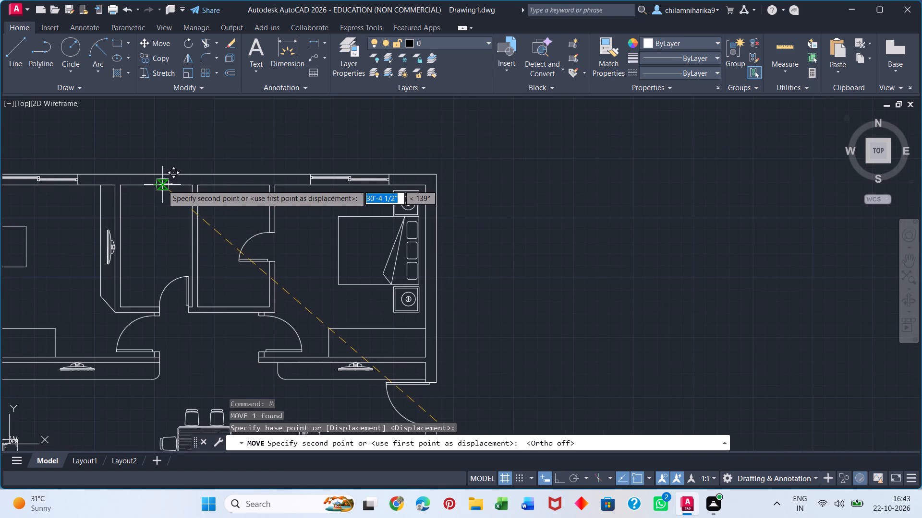
middle_click_drag(165, 187, 319, 254)
left_click(274, 251)
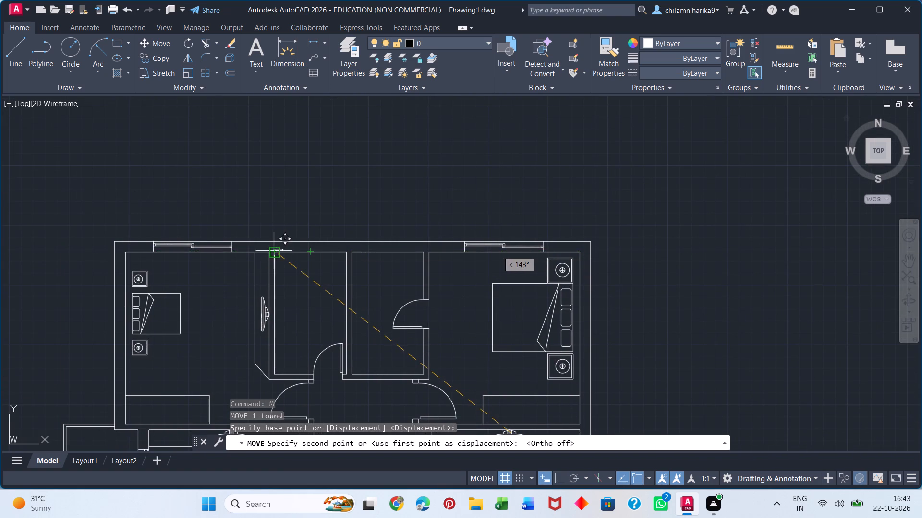
Move the SW block straight up by its top edge midpoint grip onto the outer line of the exterior wall.
scroll(268, 243, "up", 3)
scroll(308, 282, "up", 3)
left_click(299, 273)
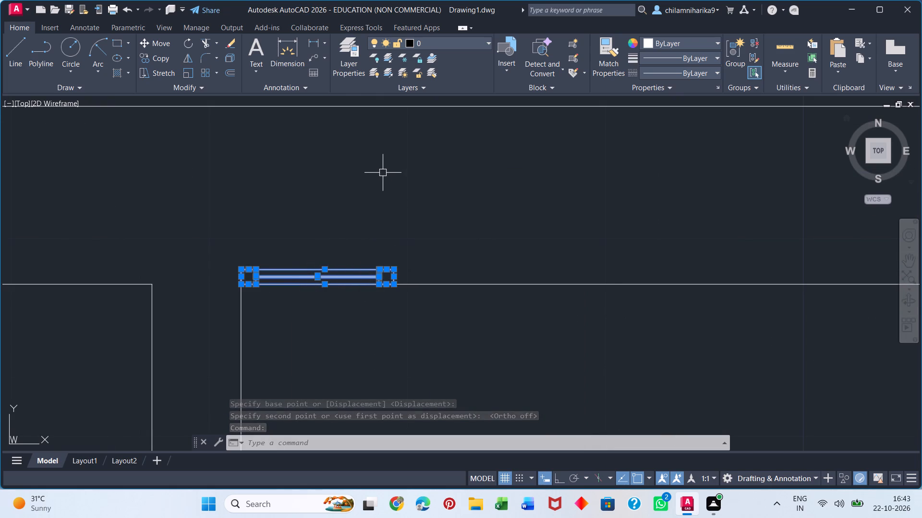
right_click(279, 279)
left_click(267, 275)
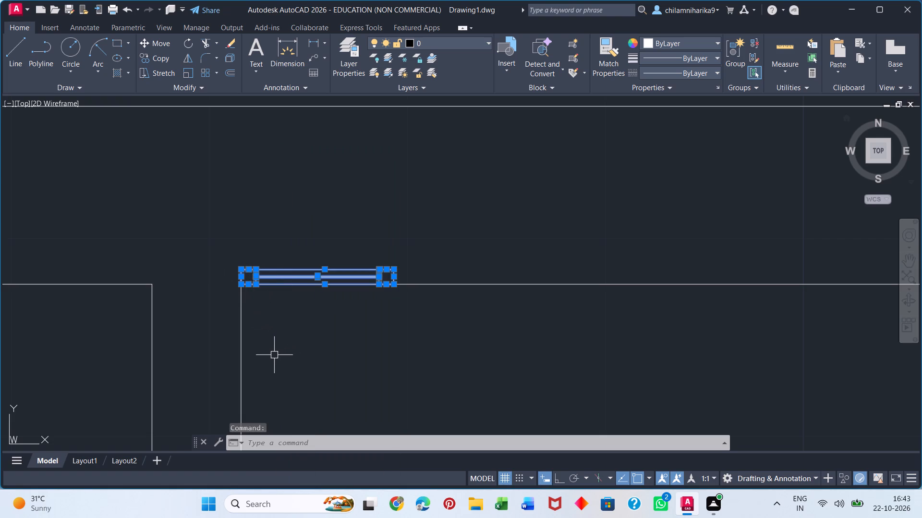
scroll(294, 286, "down", 3)
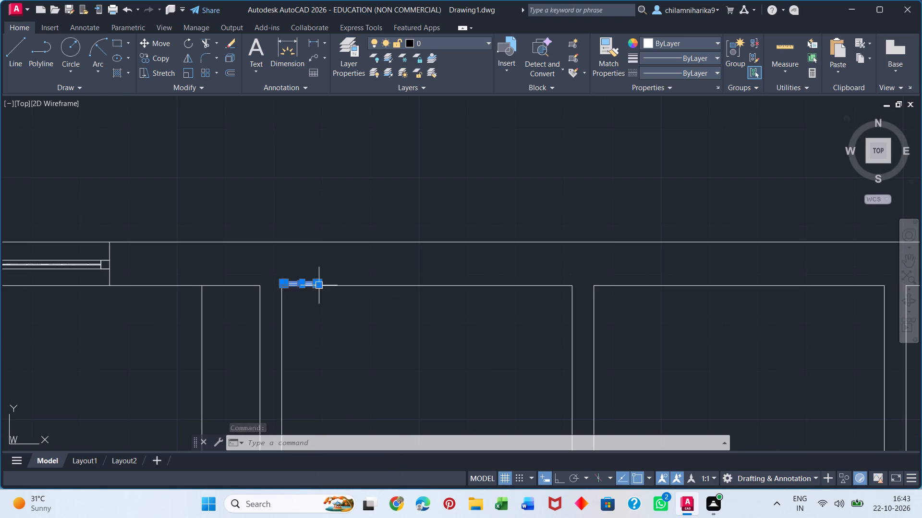
scroll(285, 282, "up", 3)
left_click(355, 288)
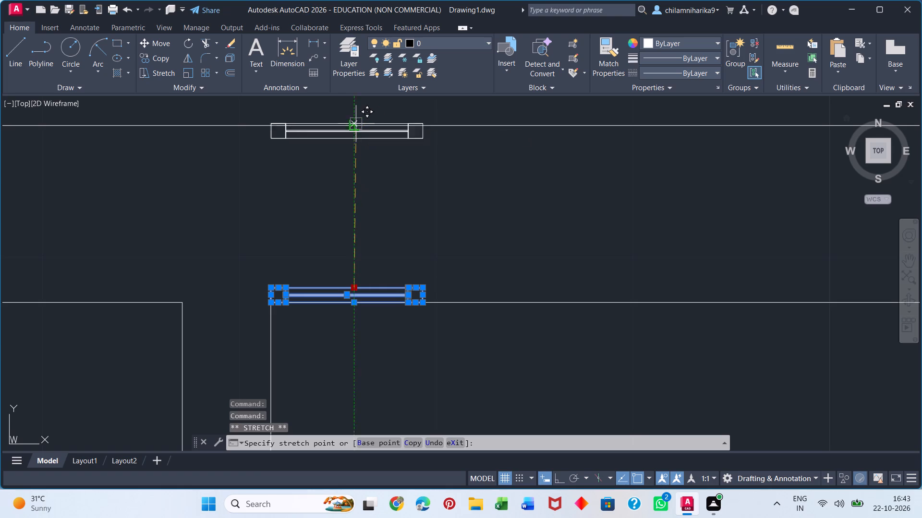
left_click(350, 126)
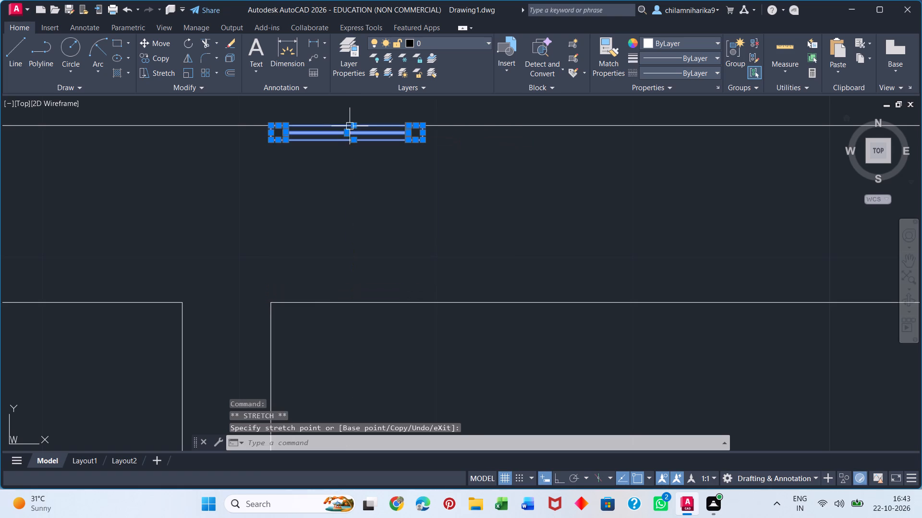
Open the placed SW block in the Block Editor.
right_click(321, 130)
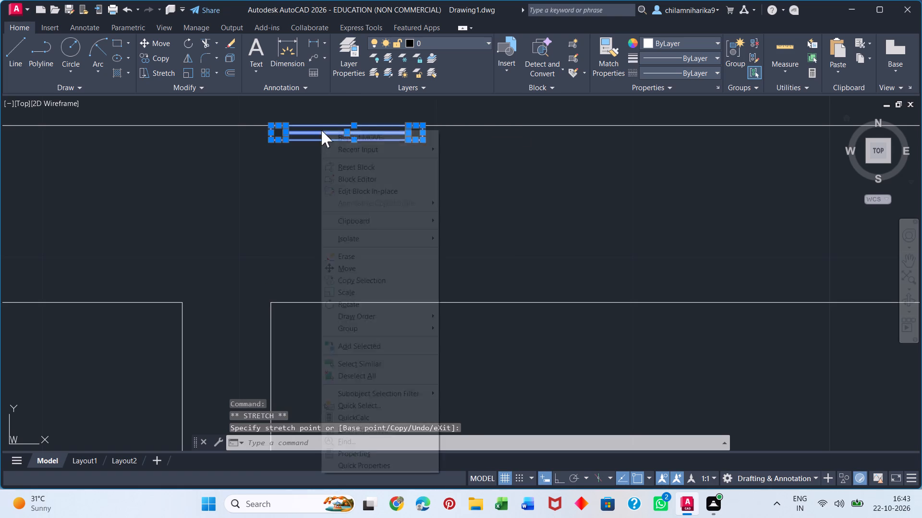
left_click(355, 174)
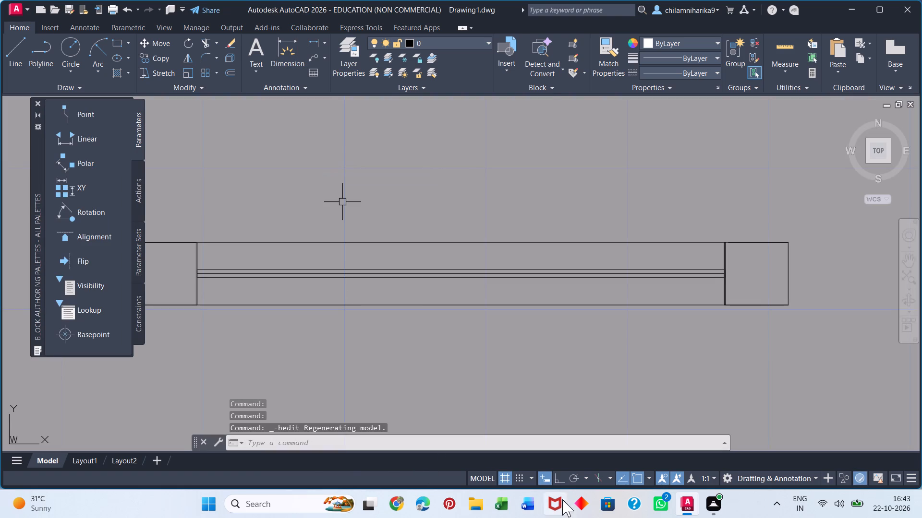
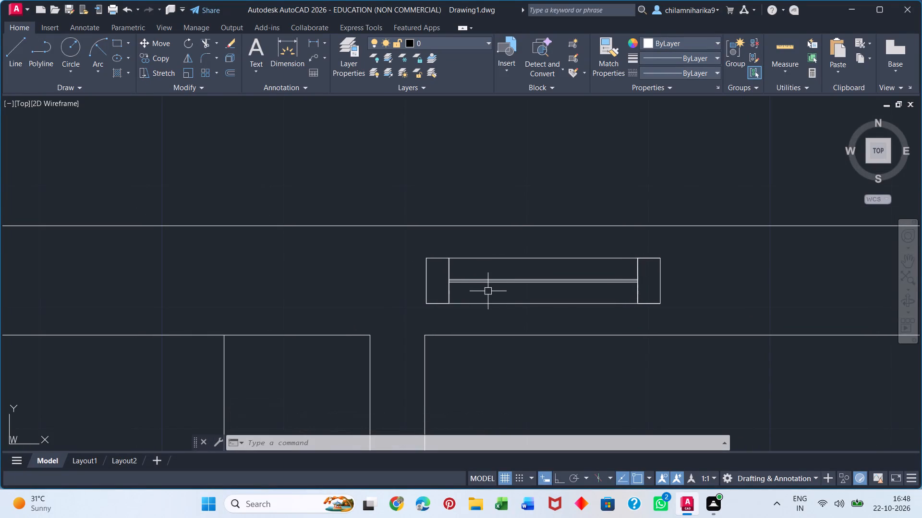
Draw a 2' by 9" rectangle around the SW block in the upper exterior wall.
type("REC")
key("Return")
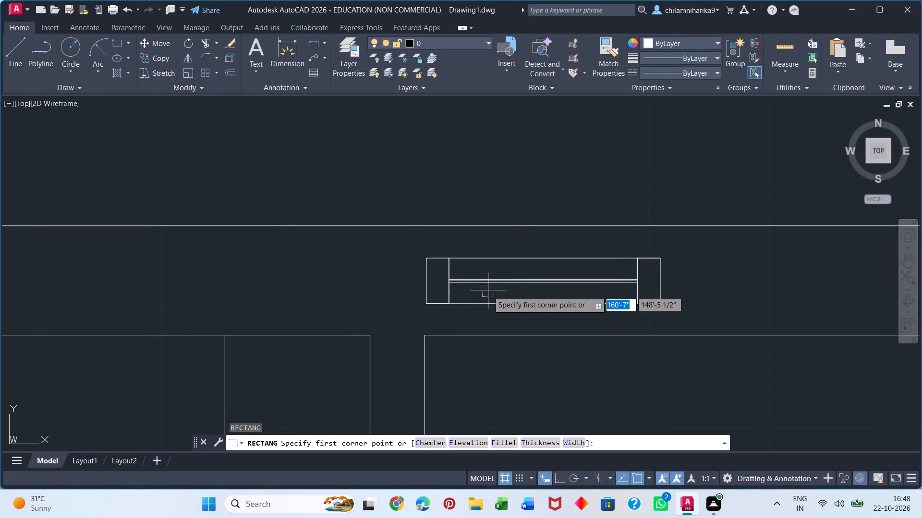
left_click(417, 246)
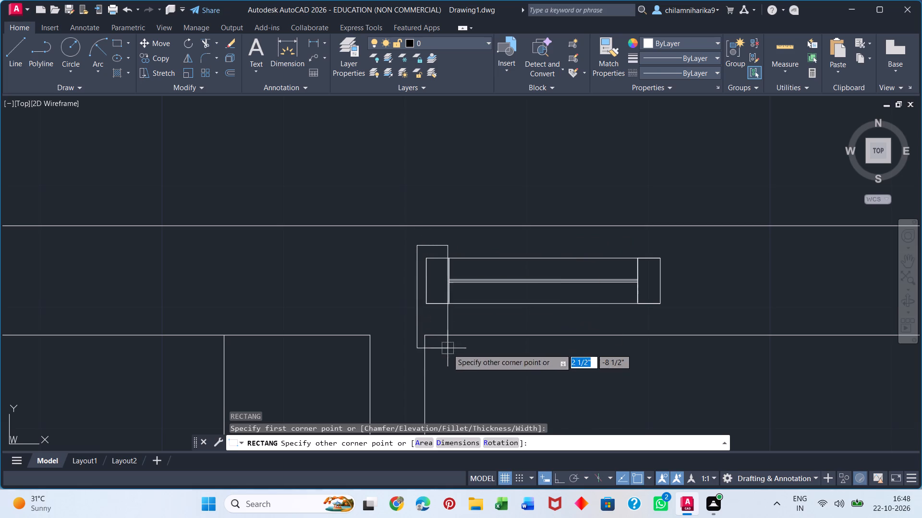
left_click(456, 445)
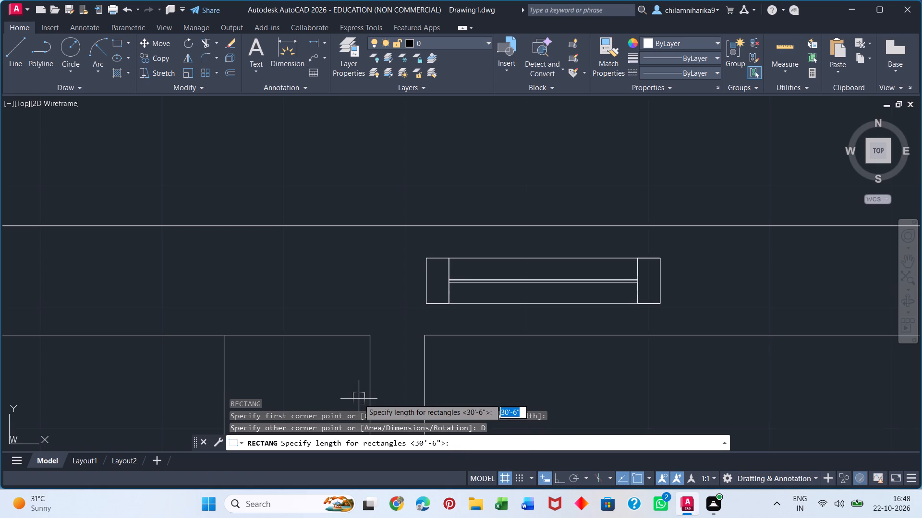
type("2'")
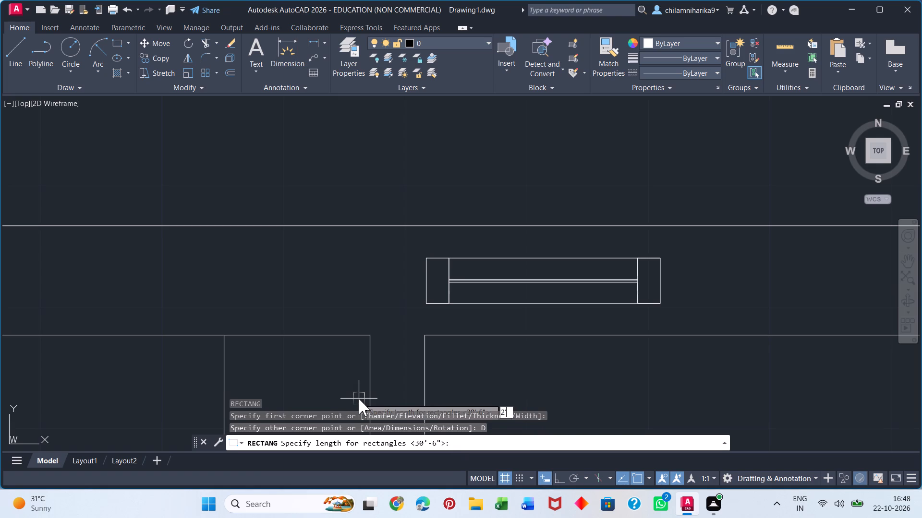
key("Return")
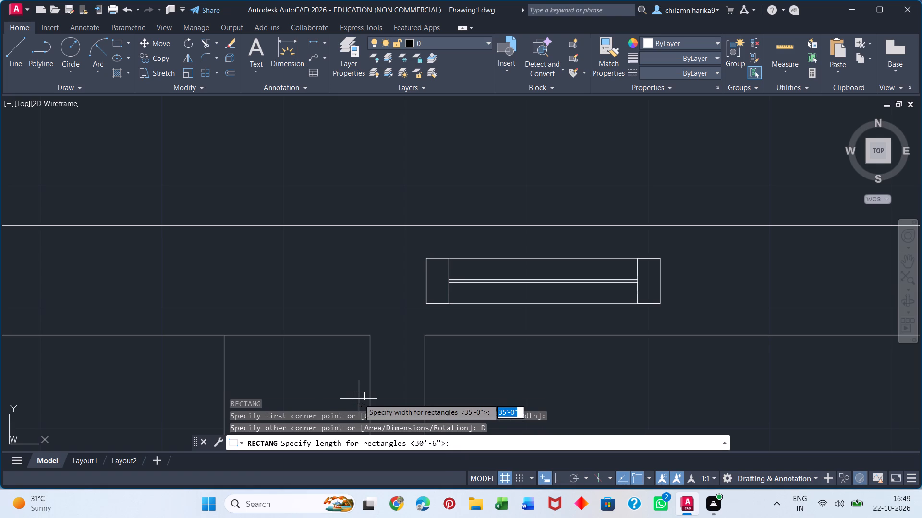
type("9\"")
key("Return")
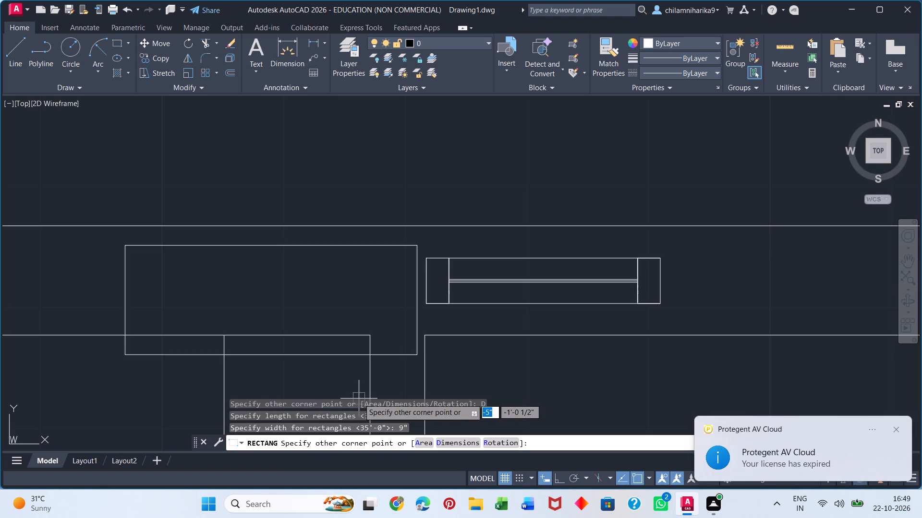
left_click(430, 326)
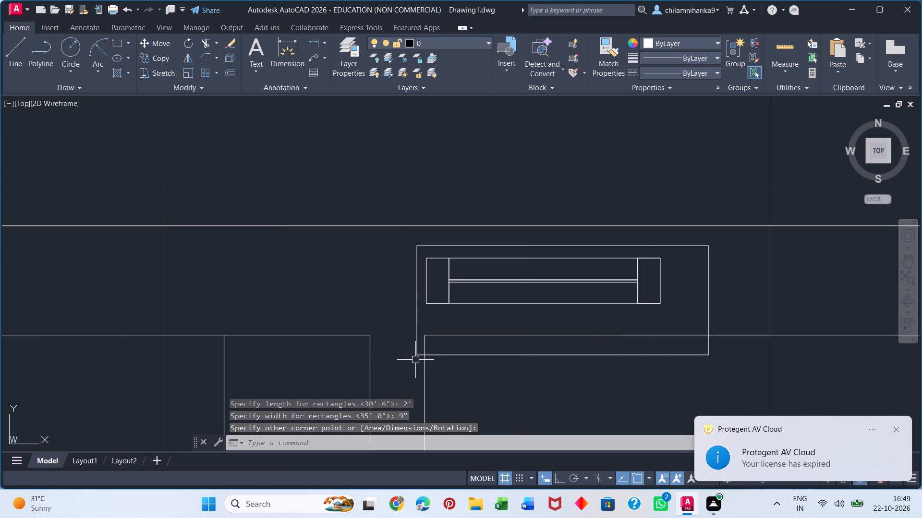
Move the rectangle by its lower-left corner to the upper-left inner corner of the left small room between the bedrooms.
left_click(417, 354)
key("m")
key("Return")
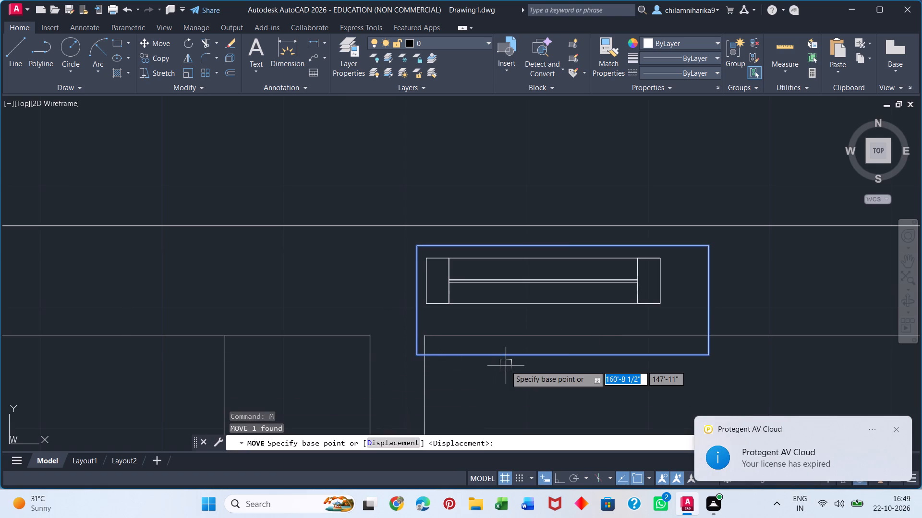
left_click(417, 353)
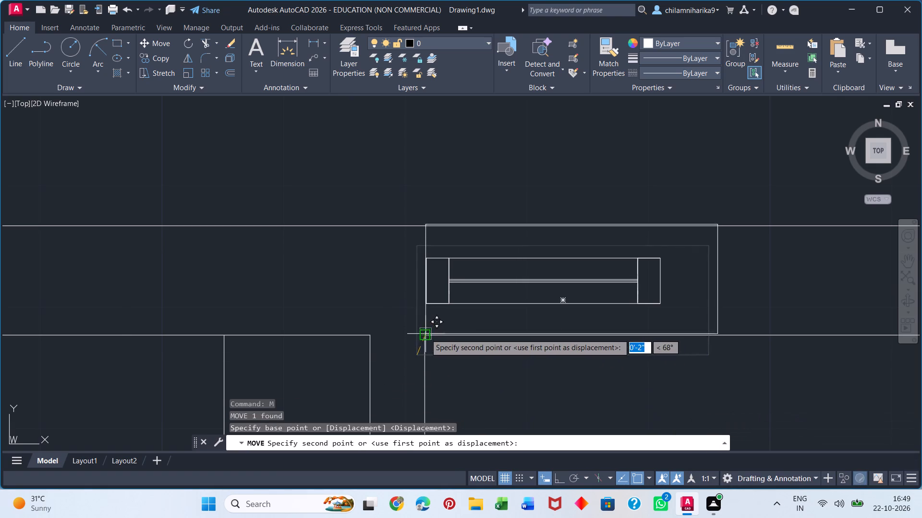
left_click(425, 334)
Move the SW block by its left edge midpoint onto the midpoint of the rectangle's left edge.
scroll(441, 379, "down", 4)
middle_click_drag(456, 392, 440, 174)
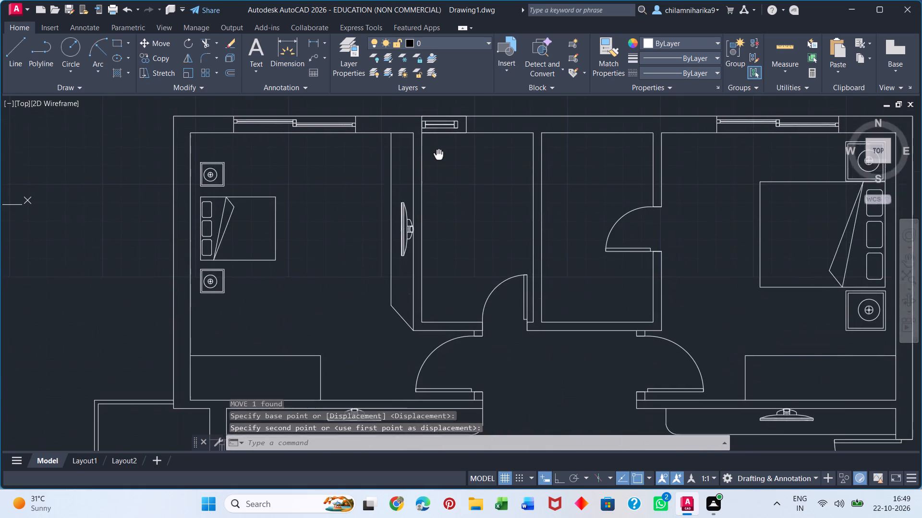
middle_click_drag(440, 174, 411, 356)
scroll(402, 316, "up", 4)
middle_click_drag(435, 375, 424, 294)
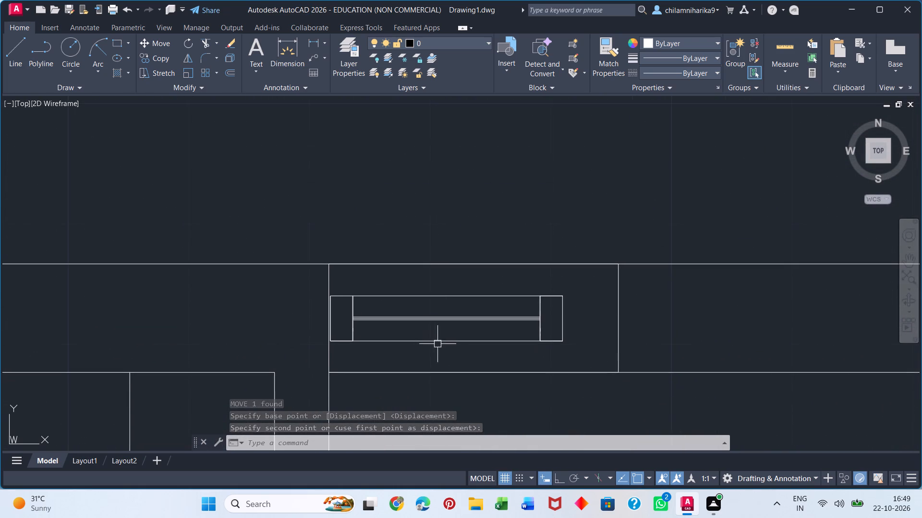
scroll(461, 322, "up", 2)
left_click(161, 252)
left_click(165, 263)
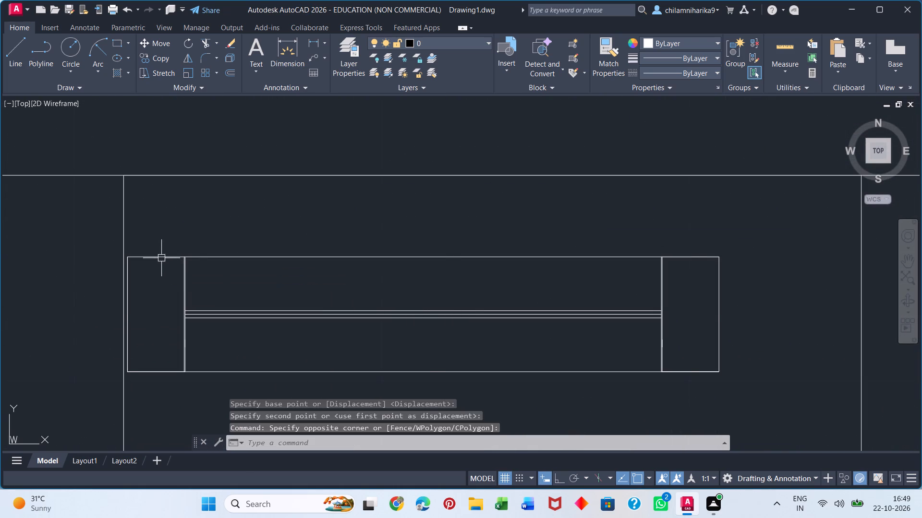
left_click(161, 257)
key("m")
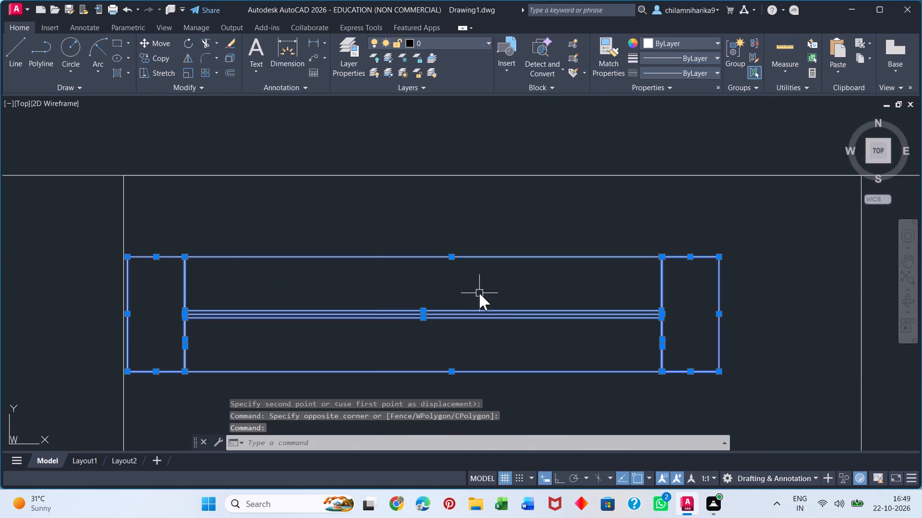
key("Return")
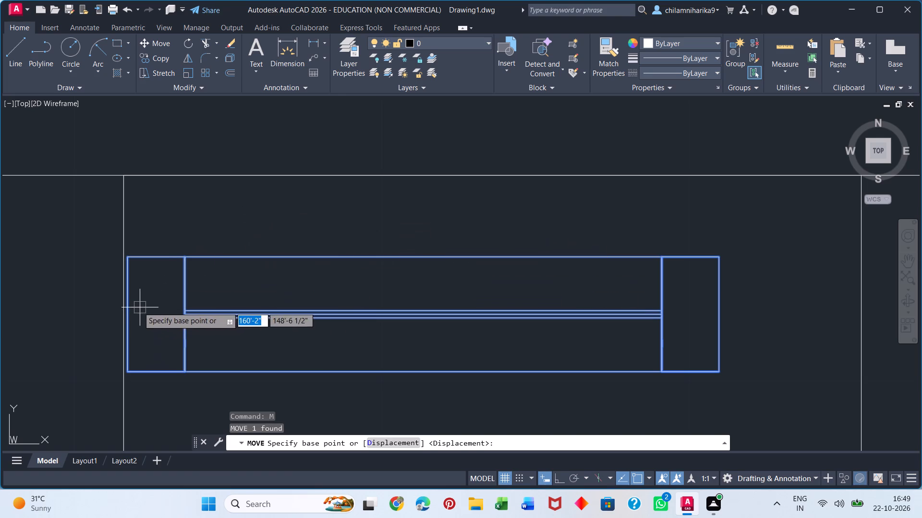
left_click(128, 313)
middle_click_drag(123, 338, 137, 302)
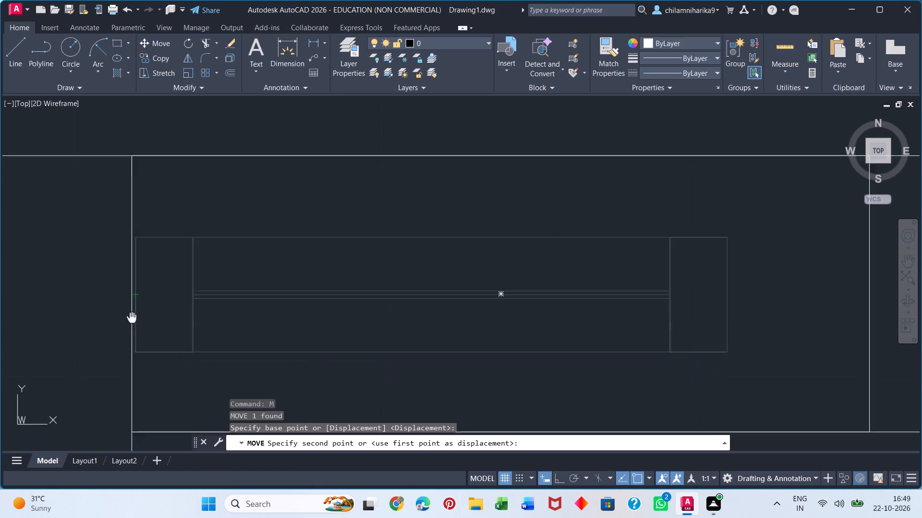
middle_click_drag(137, 302, 157, 245)
left_click(158, 221)
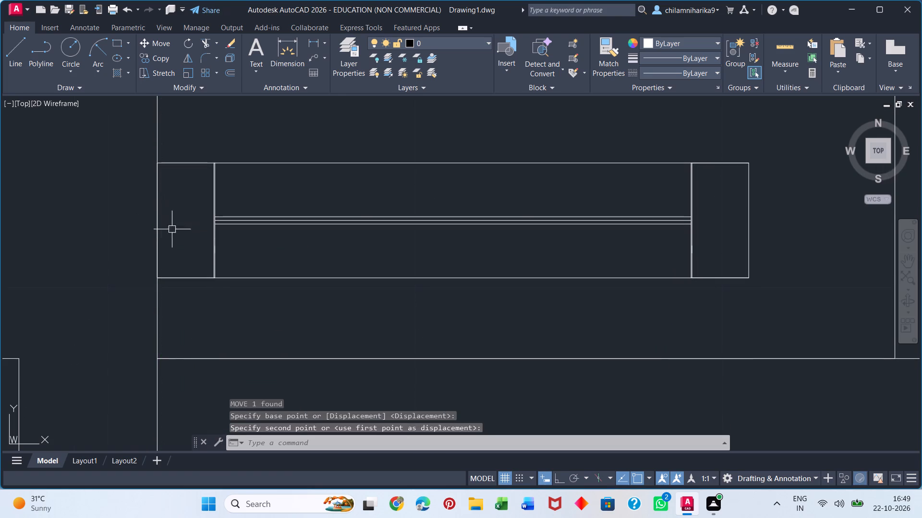
Scale the SW block up freehand from its lower-left corner until it spans the rectangle's width.
scroll(268, 240, "down", 1)
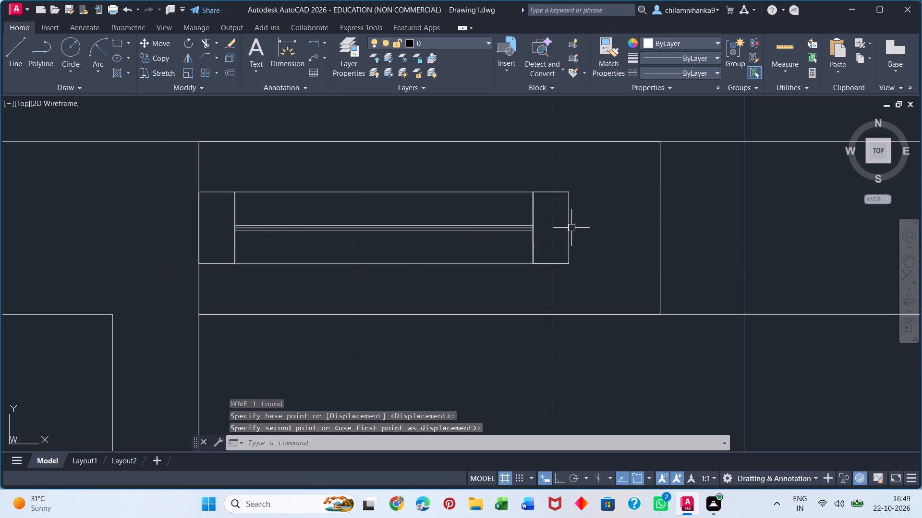
left_click(566, 228)
type("SC")
key("Return")
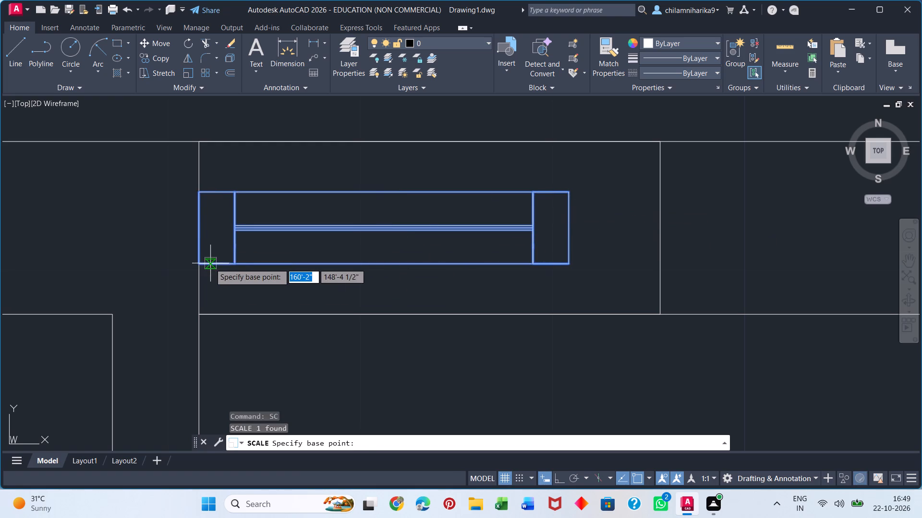
left_click(200, 264)
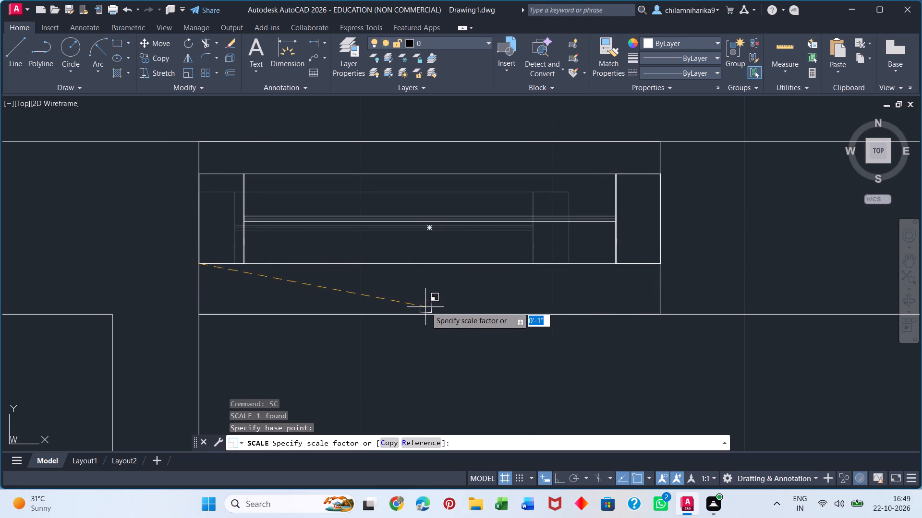
left_click(425, 307)
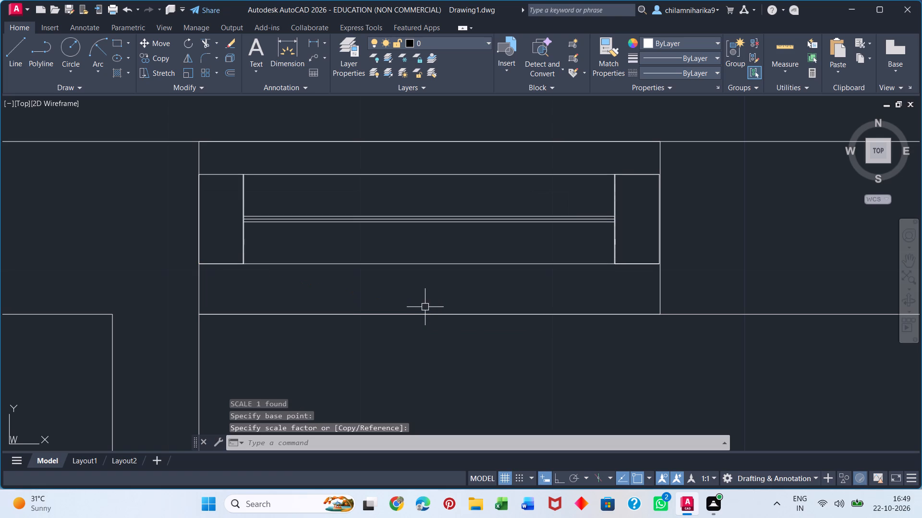
Move the rectangle slightly left so its right edge lies on the SW block's right edge.
scroll(627, 219, "up", 3)
middle_click_drag(773, 245, 640, 388)
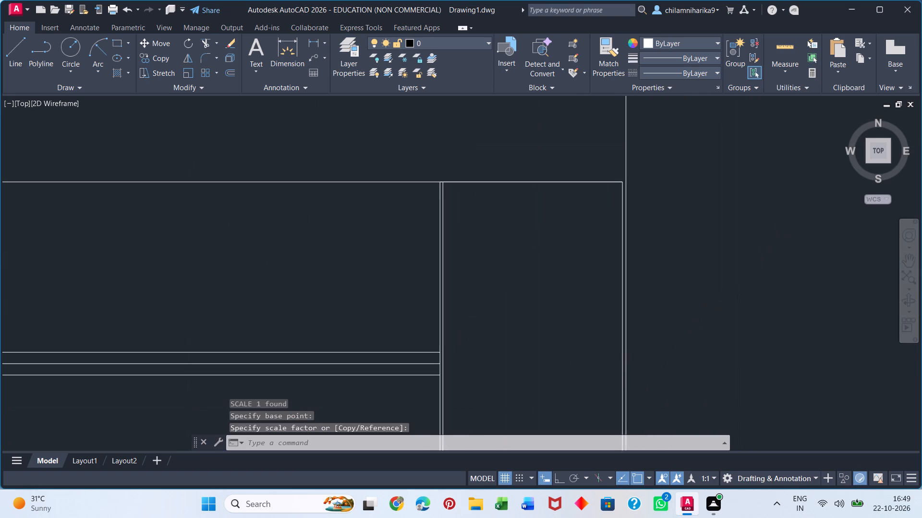
left_click(627, 317)
key("m")
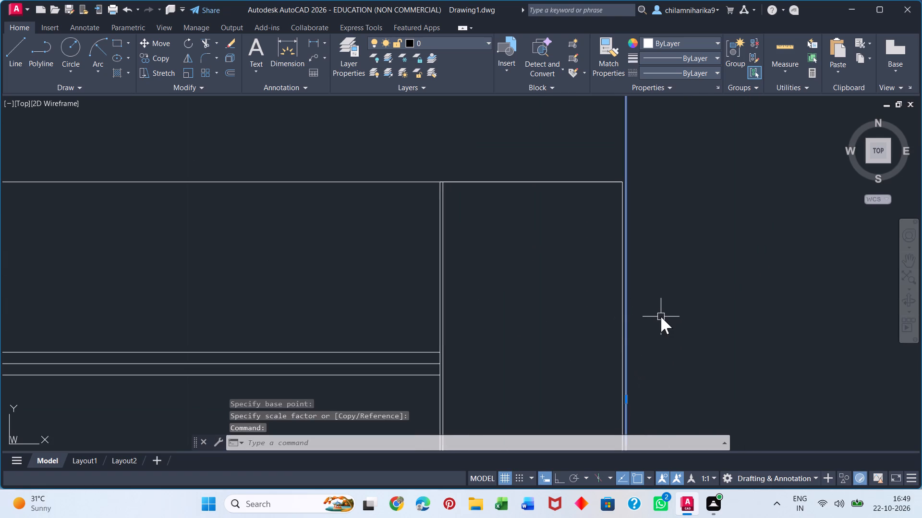
key("Return")
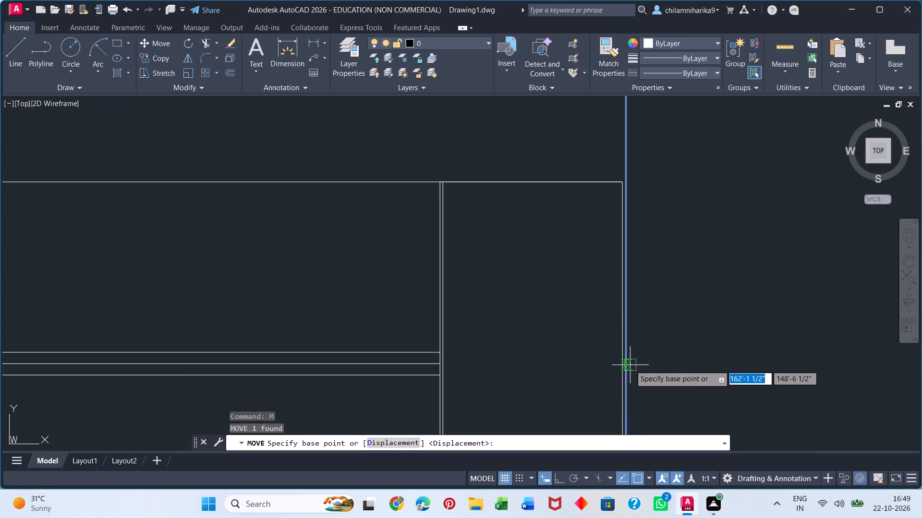
left_click(630, 365)
left_click(622, 365)
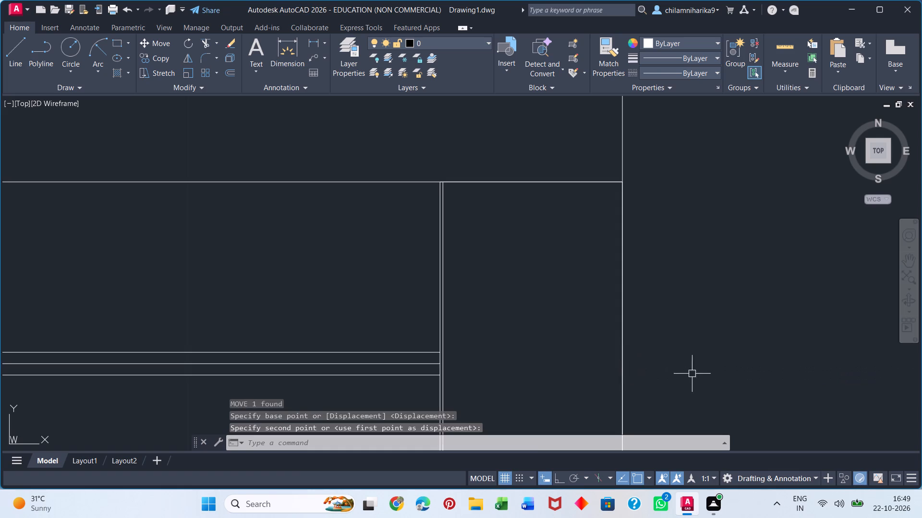
Copy the SW block and its rectangle by the lower-right corner to the upper-right inner corner of the right small room.
scroll(695, 365, "down", 4)
middle_click_drag(544, 394, 349, 206)
scroll(351, 213, "down", 3)
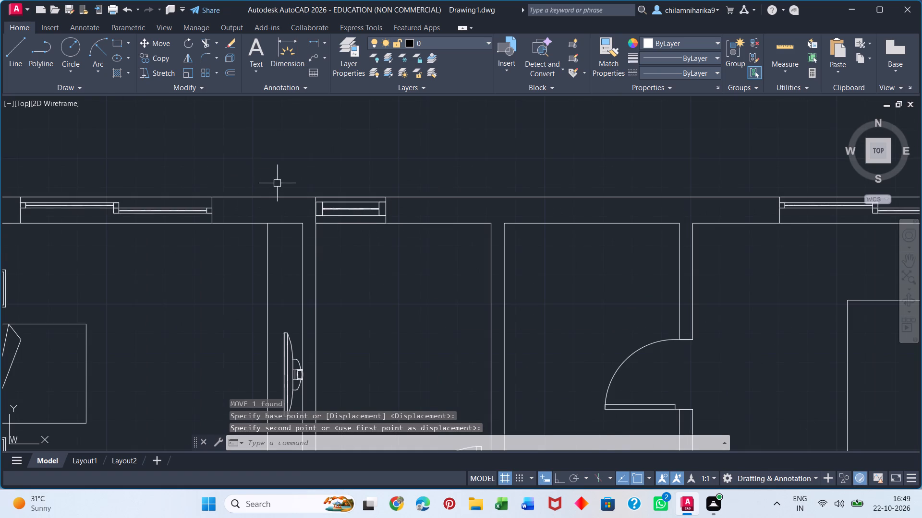
scroll(297, 186, "up", 1)
left_click(317, 189)
left_click(483, 272)
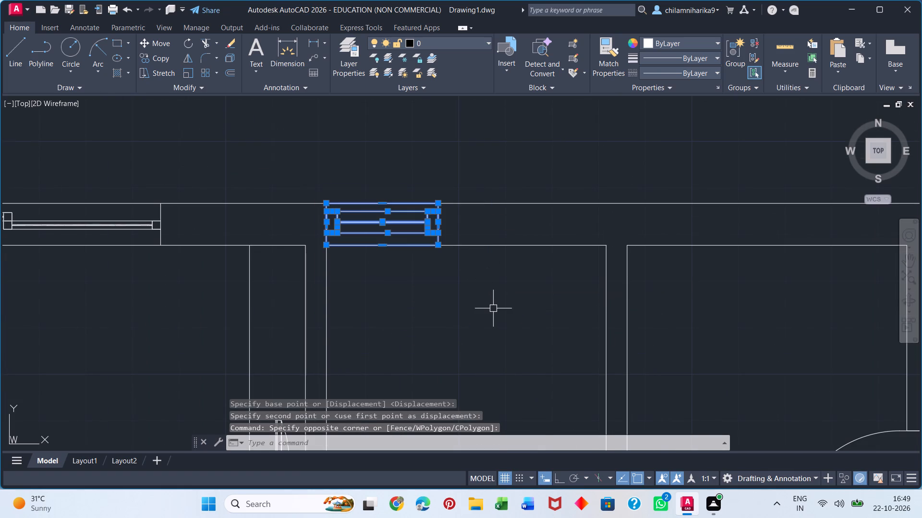
type("CO")
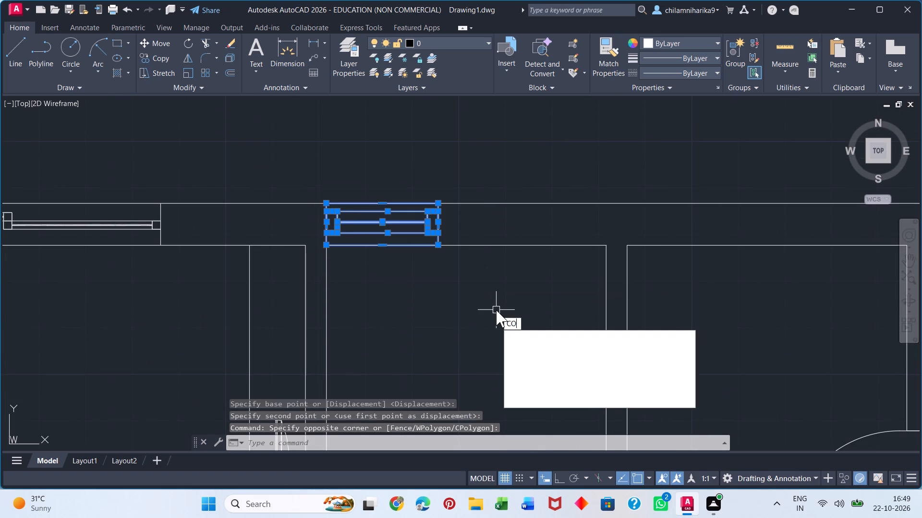
key("Return")
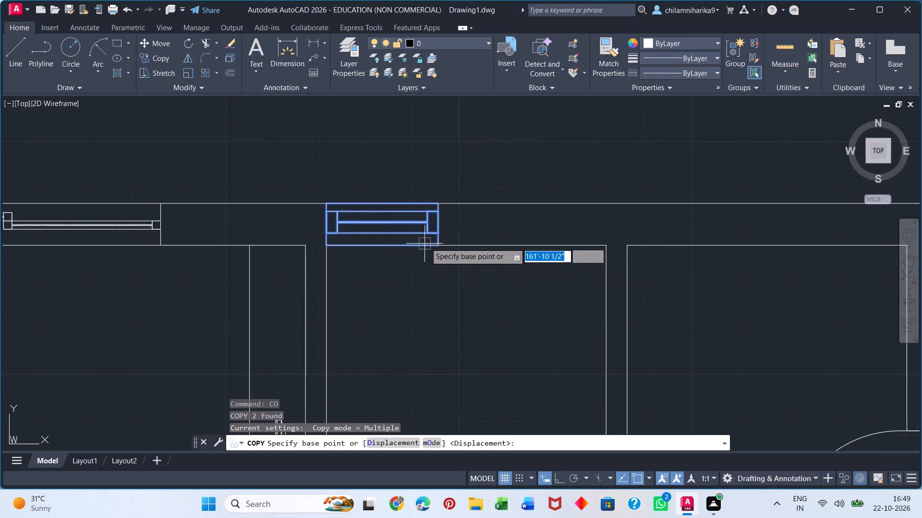
left_click(435, 243)
scroll(423, 255, "down", 3)
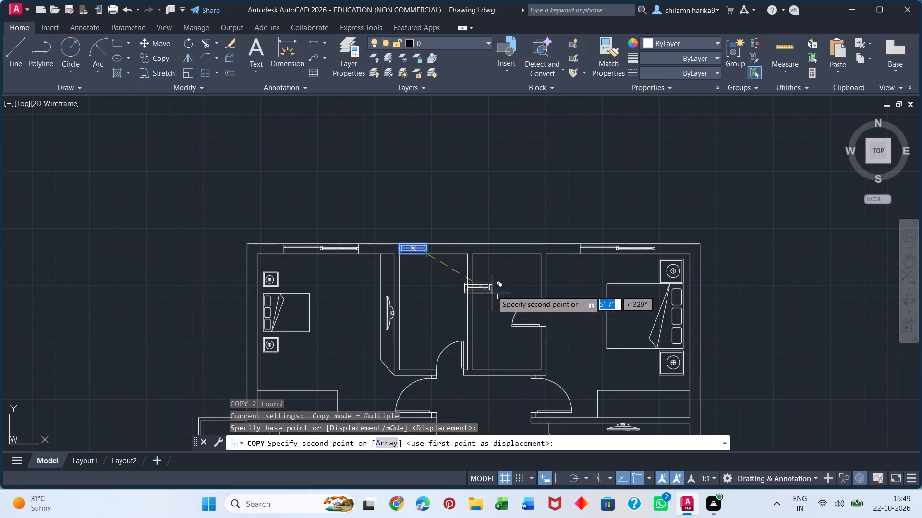
scroll(515, 254, "up", 2)
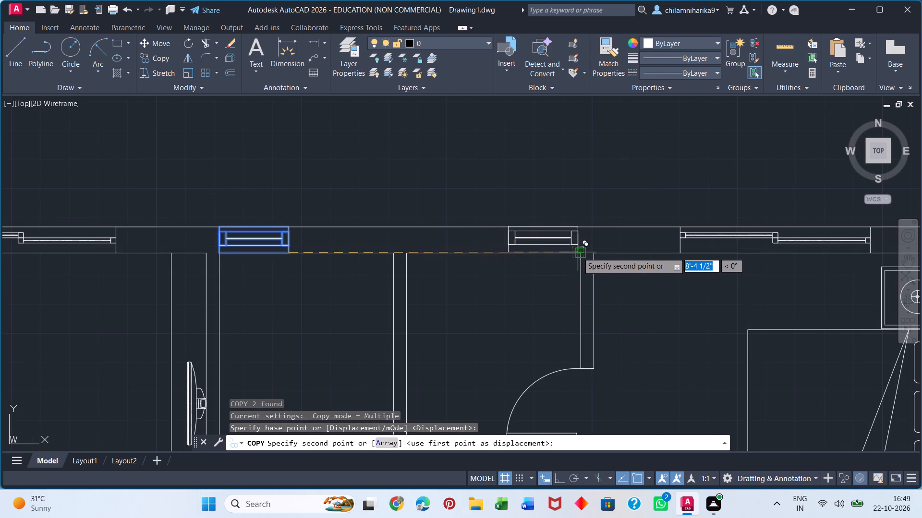
scroll(580, 252, "up", 3)
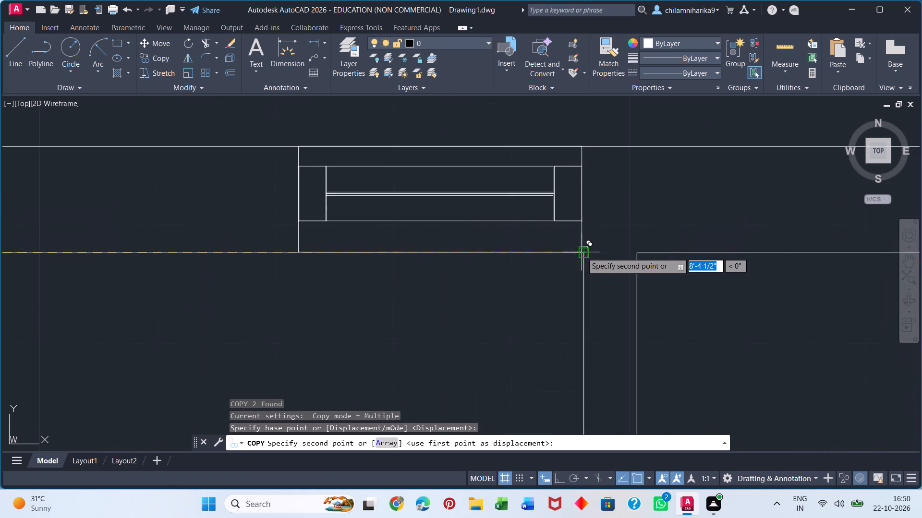
scroll(582, 252, "up", 2)
left_click(584, 253)
Place another copy in the plan's lower exterior wall near the sofa, with its lower-right corner on the outer wall line.
scroll(532, 272, "down", 6)
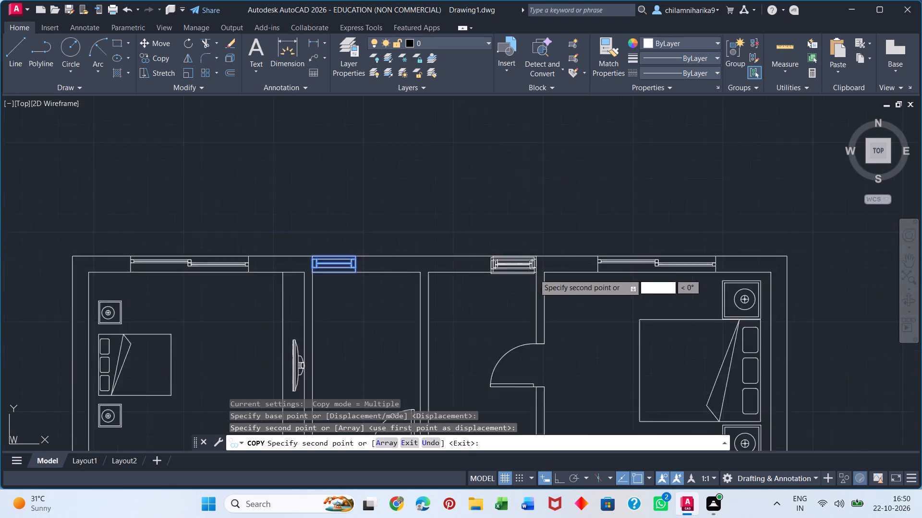
scroll(534, 274, "down", 1)
middle_click_drag(547, 319, 476, 69)
scroll(475, 69, "down", 5)
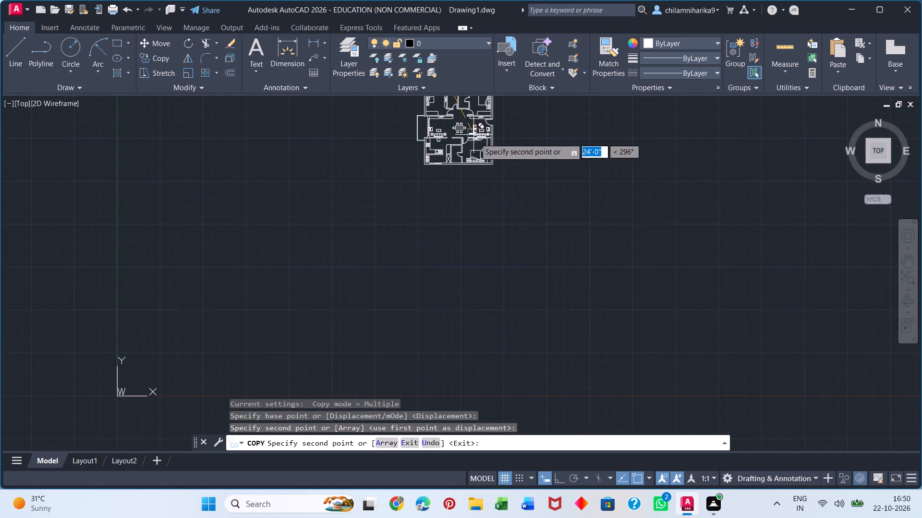
scroll(559, 271, "down", 1)
scroll(484, 205, "up", 4)
scroll(616, 202, "up", 4)
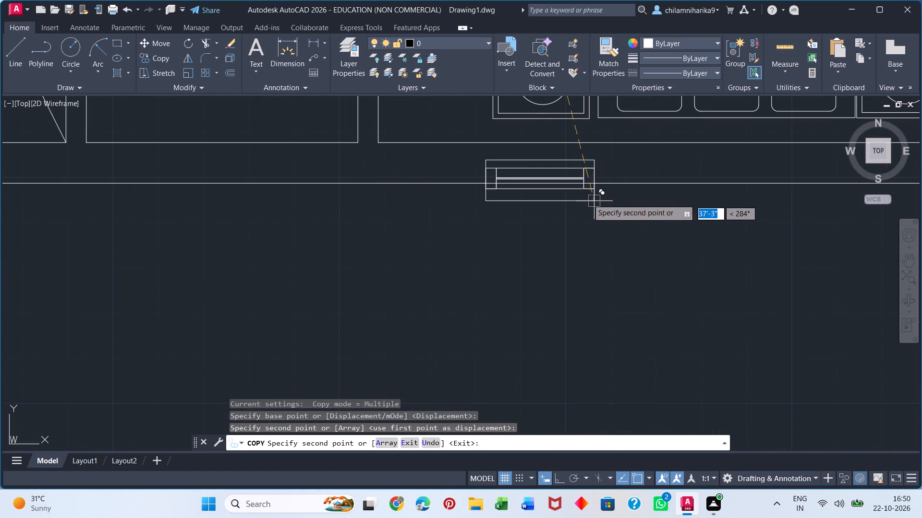
left_click(486, 183)
middle_click_drag(691, 200, 600, 223)
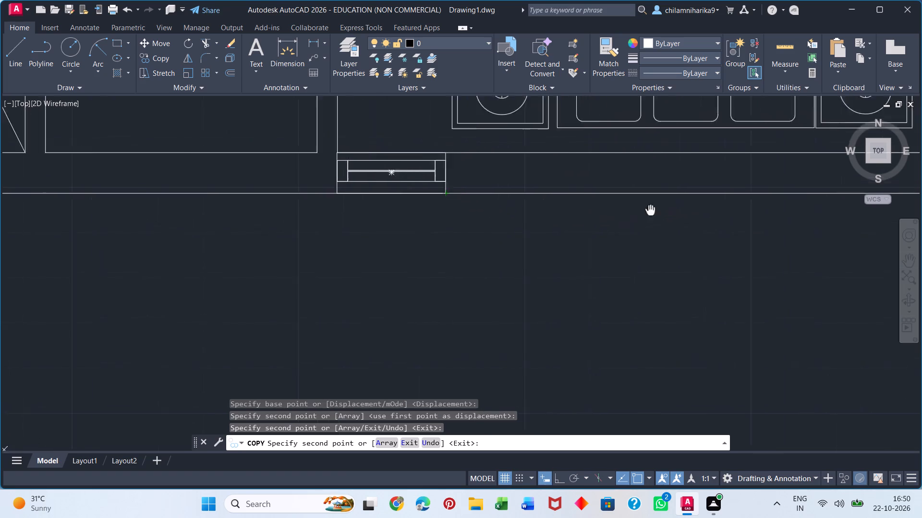
Place another copy in the lower exterior wall below the bedroom's right nightstand, with its lower-right corner on the outer wall line.
middle_click_drag(600, 223, 327, 314)
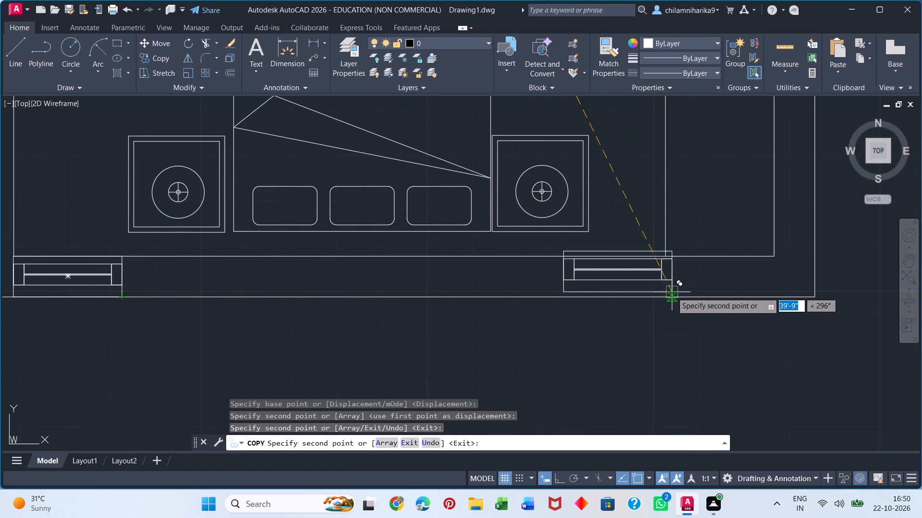
scroll(662, 294, "up", 1)
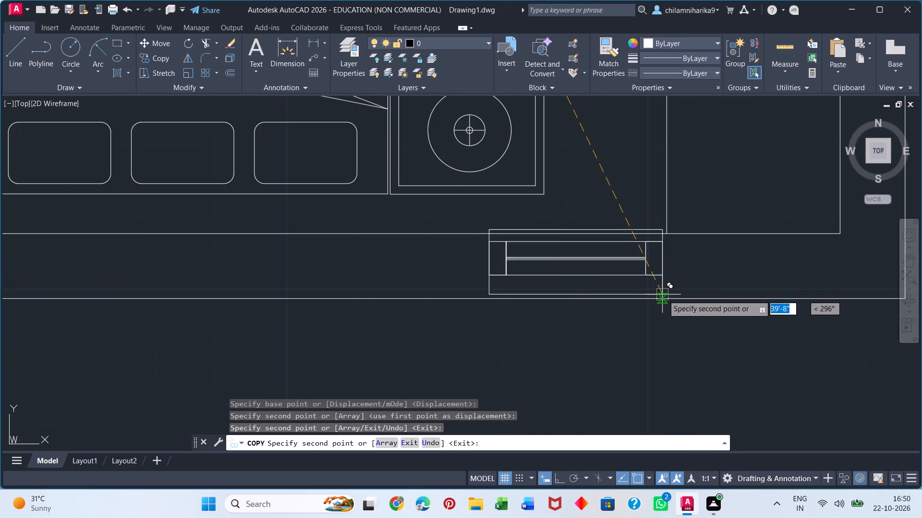
left_click(667, 299)
Place a copy in the lower exterior wall of the small room beside that bedroom, flush with the room's left inner wall and the outer wall line.
scroll(517, 326, "down", 5)
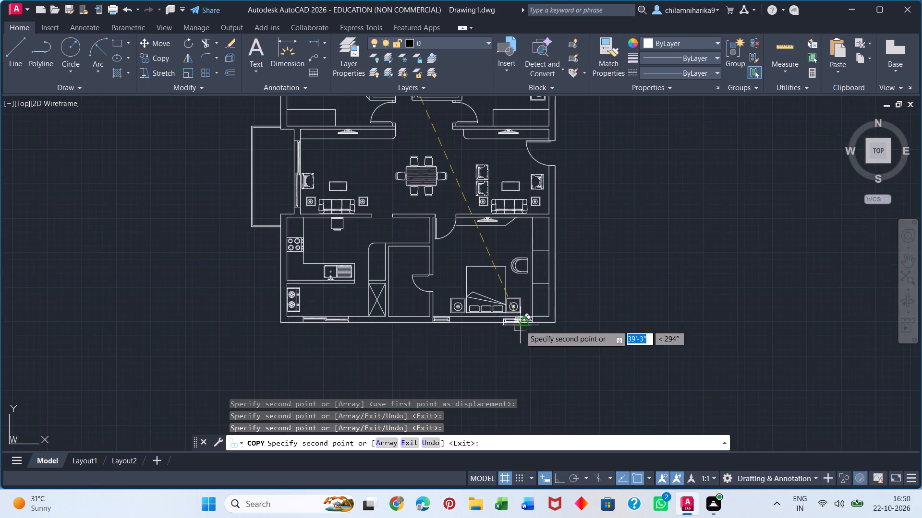
scroll(307, 346, "up", 4)
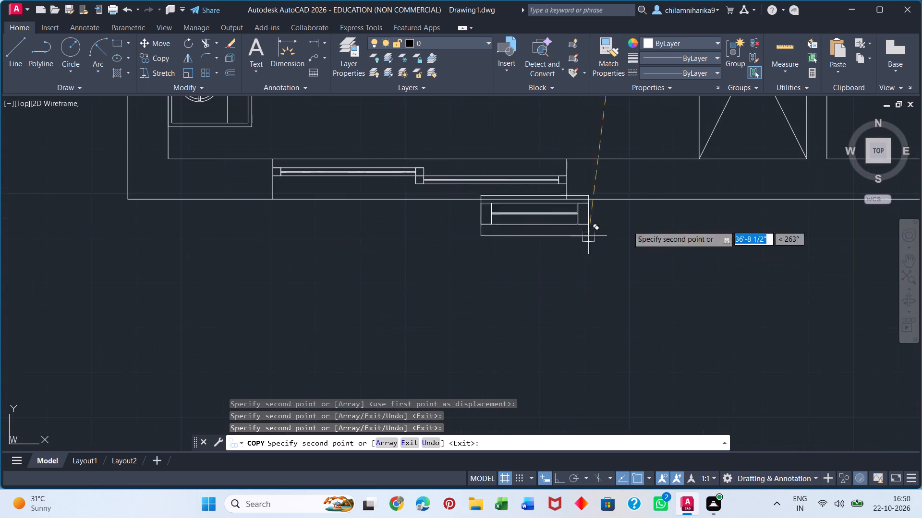
middle_click_drag(741, 204, 491, 336)
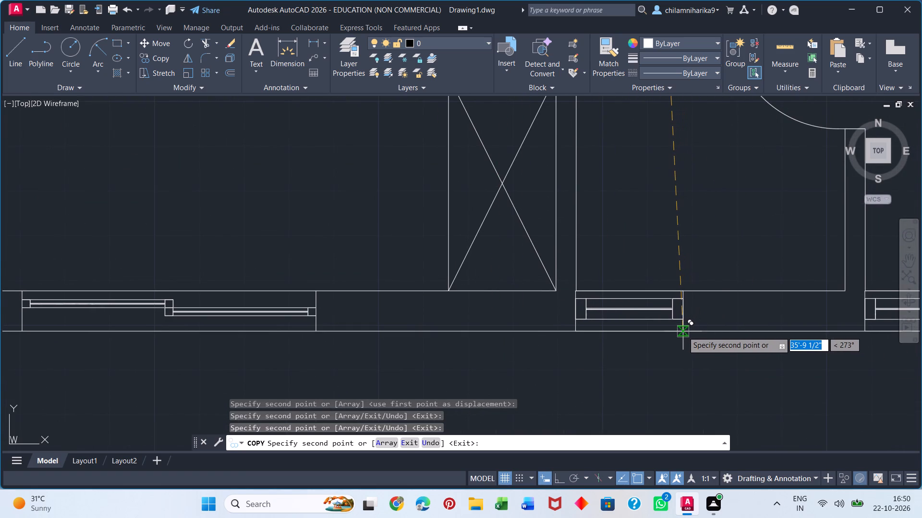
left_click(684, 331)
Place two copies across the right exterior wall, one beside the right living area's sofa and one at the upper-right bedroom below its nightstand.
scroll(567, 341, "down", 3)
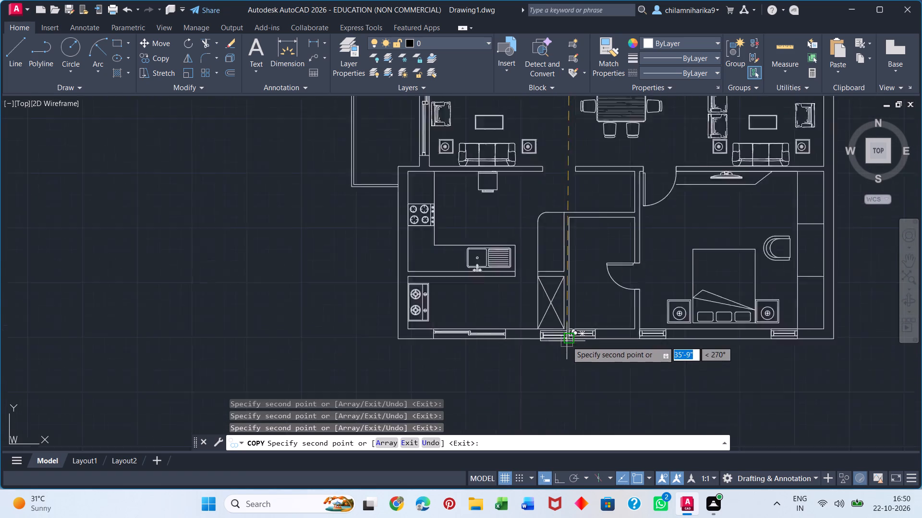
scroll(567, 341, "down", 1)
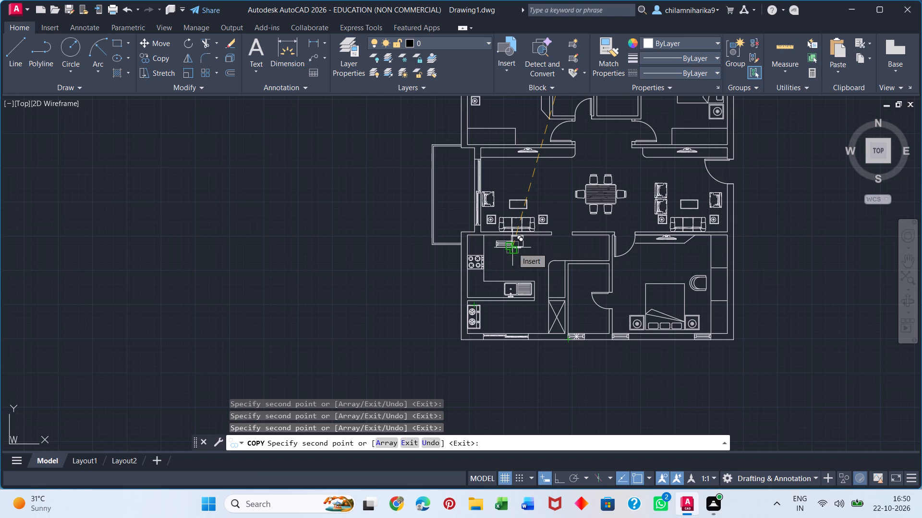
middle_click_drag(756, 212, 576, 289)
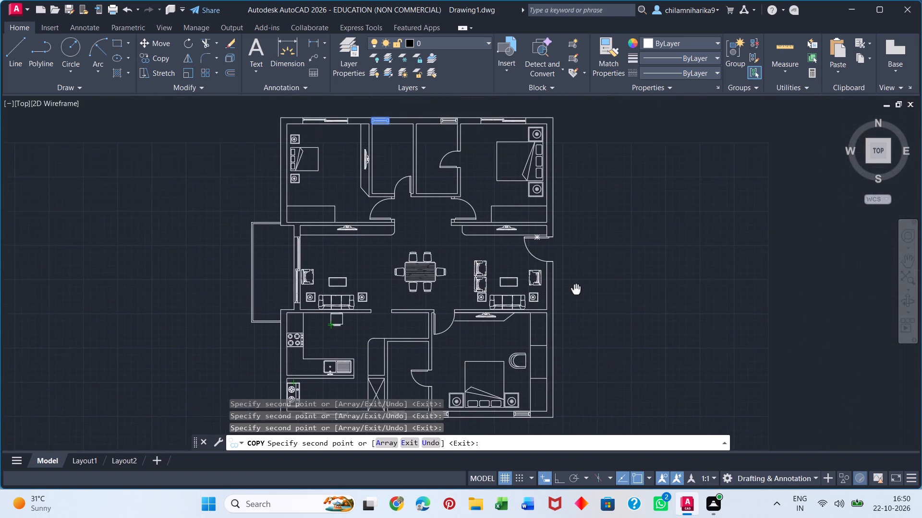
middle_click_drag(576, 289, 537, 308)
left_click(525, 316)
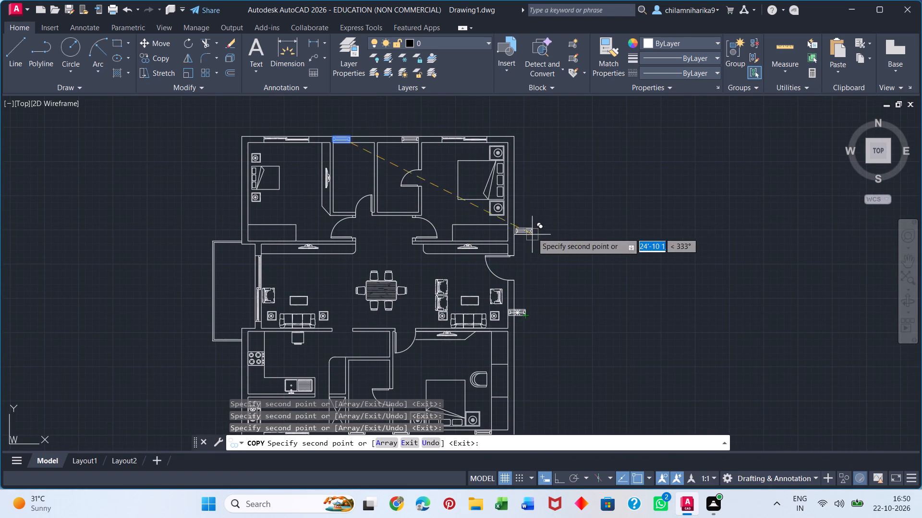
left_click(528, 228)
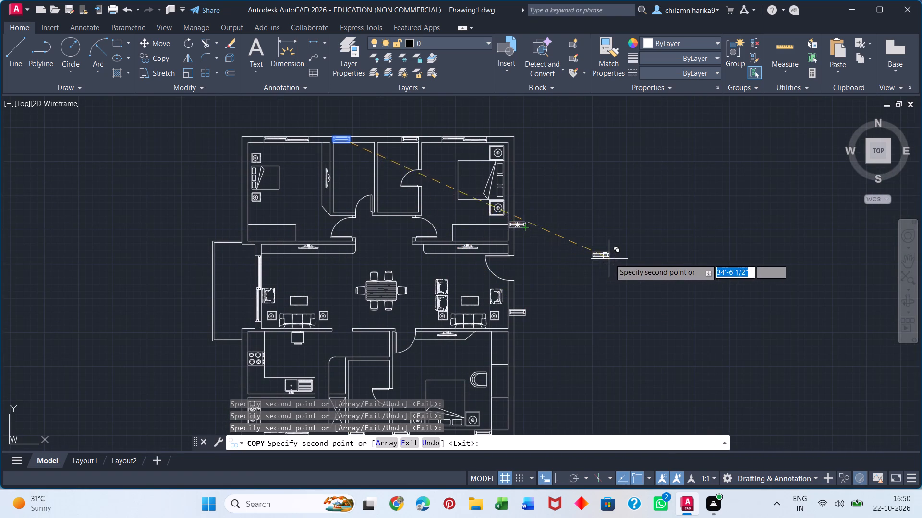
Place a copy across the left exterior wall of the upper-left bedroom, with its lower-right corner on the inner wall line.
scroll(612, 259, "down", 2)
scroll(459, 234, "up", 4)
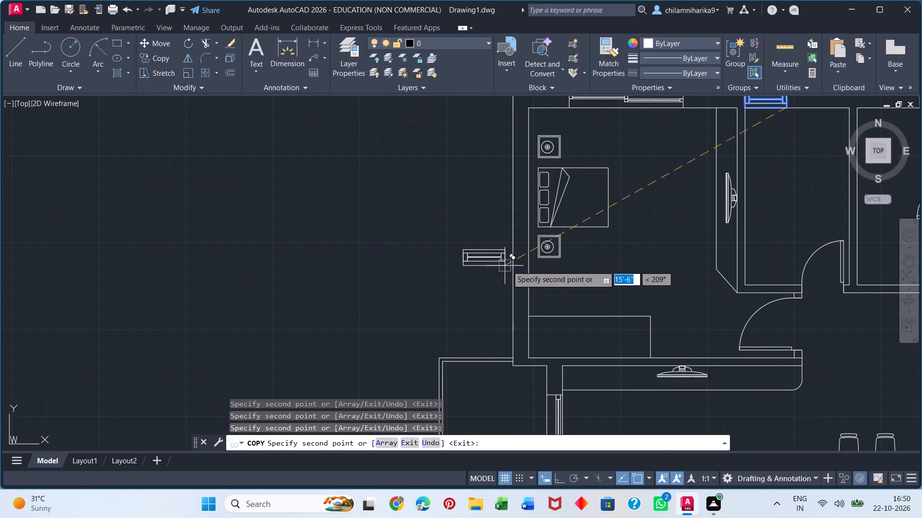
left_click(528, 265)
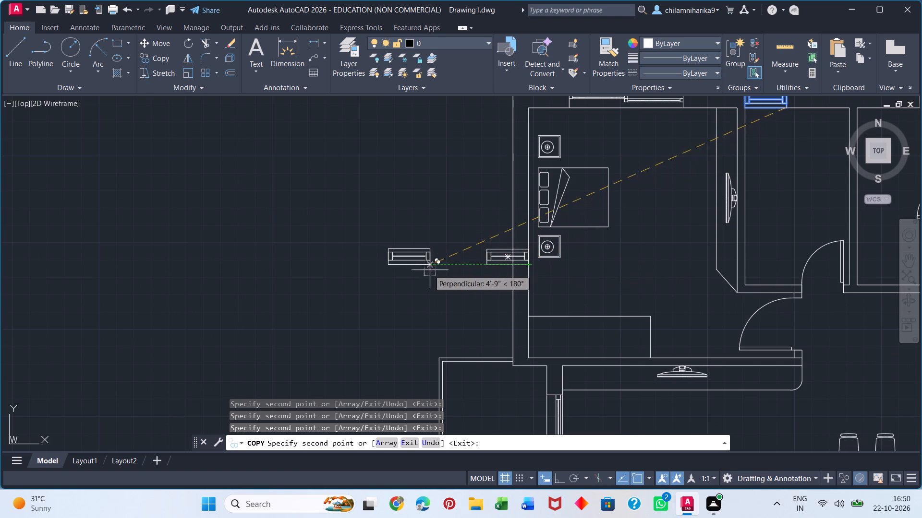
Place a last copy on the wall between the kitchen sink counter and the two-burner stove room, and finish copying.
scroll(412, 271, "down", 1)
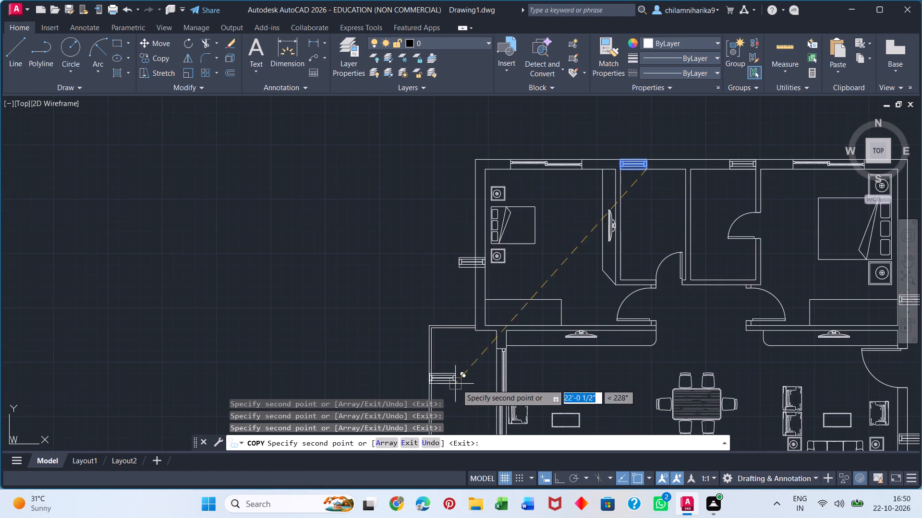
middle_click_drag(490, 396, 511, 210)
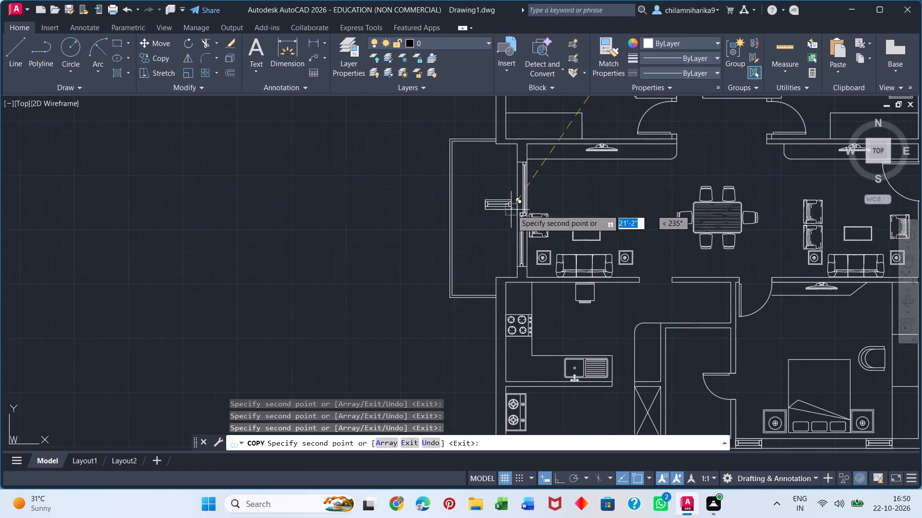
scroll(551, 316, "up", 1)
middle_click_drag(560, 357, 569, 247)
scroll(570, 290, "up", 1)
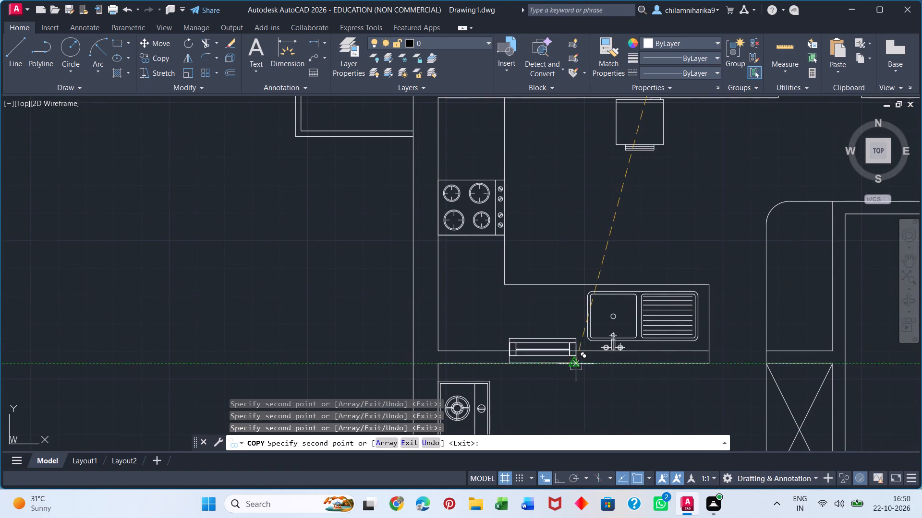
middle_click_drag(596, 359, 601, 305)
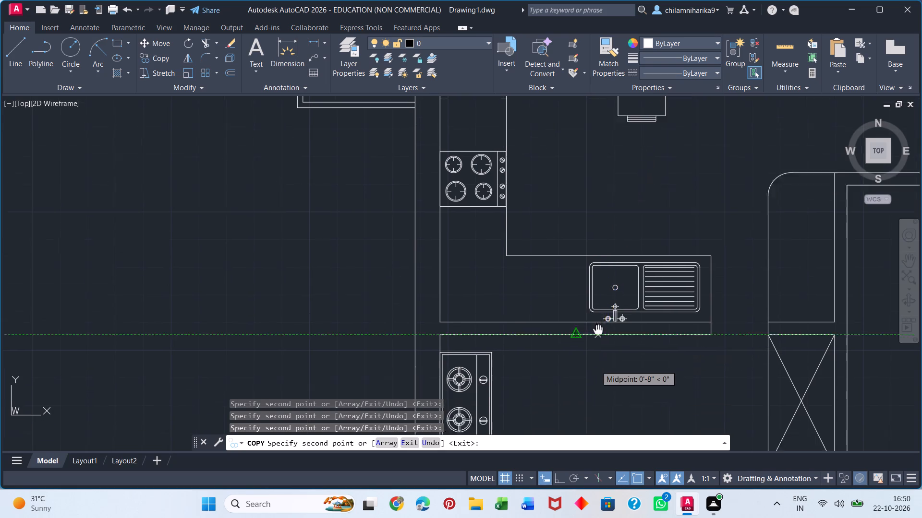
middle_click_drag(601, 305, 607, 160)
left_click(570, 171)
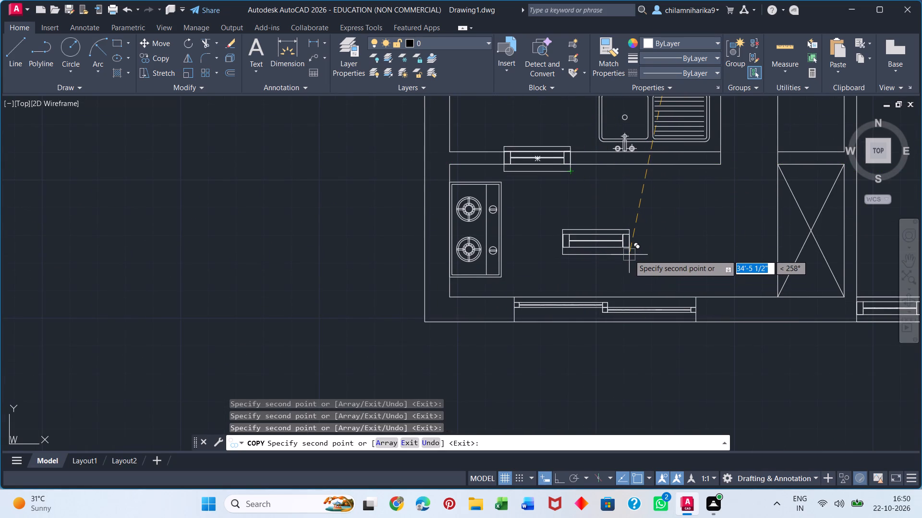
key("space")
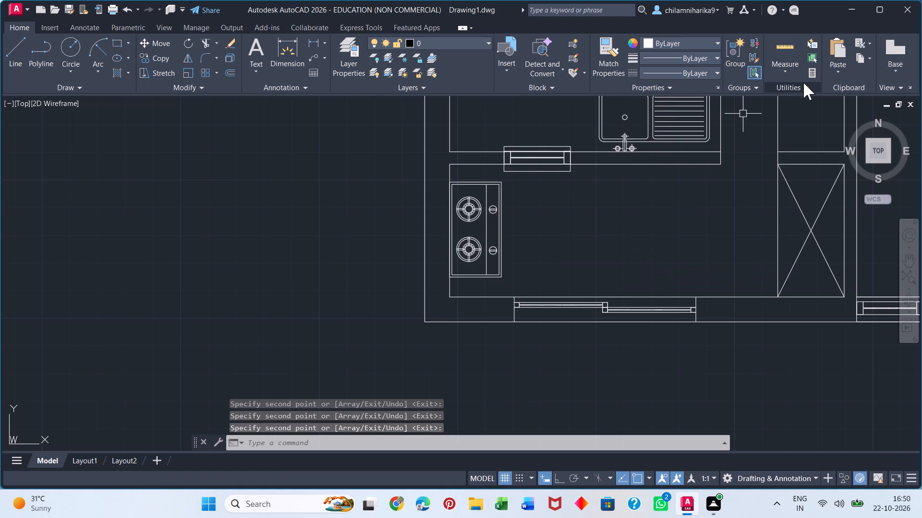
Delete the rectangle around the SW block copy in the kitchen partition wall.
left_click(506, 149)
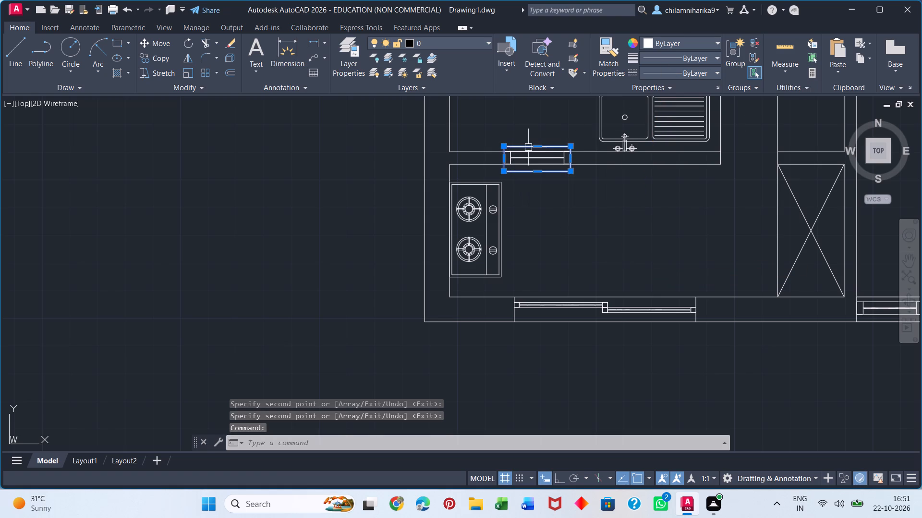
key("Delete")
Move this SW block copy slightly down so its bottom edge lies on the partition's lower wall line.
scroll(528, 150, "up", 3)
scroll(510, 184, "up", 2)
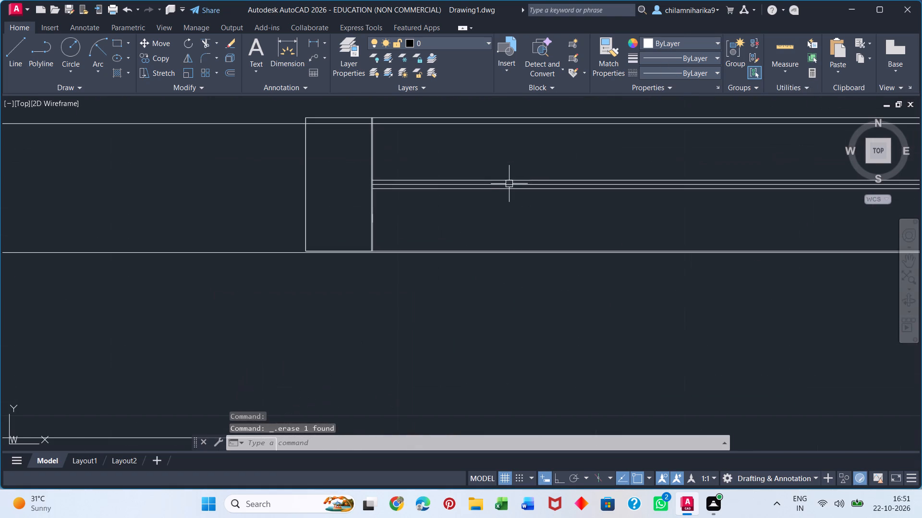
scroll(400, 162, "down", 1)
scroll(340, 195, "up", 3)
left_click(346, 234)
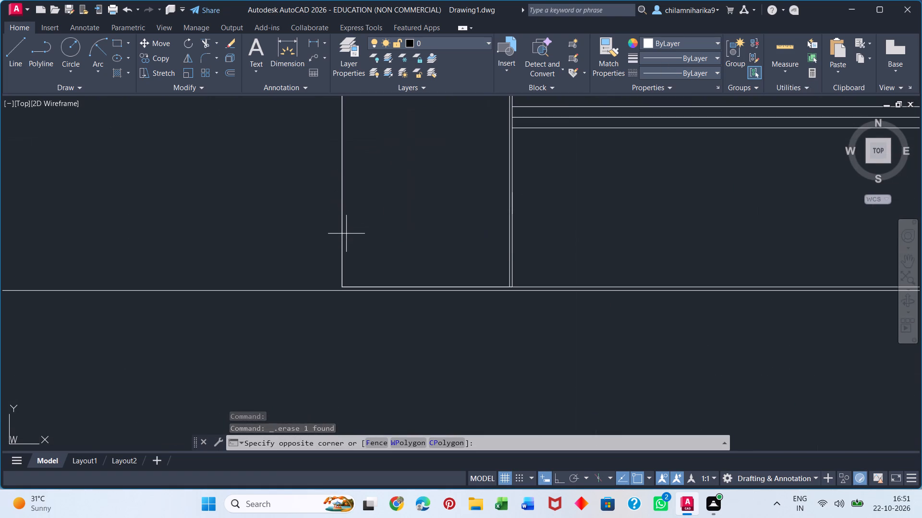
double_click(344, 259)
key("m")
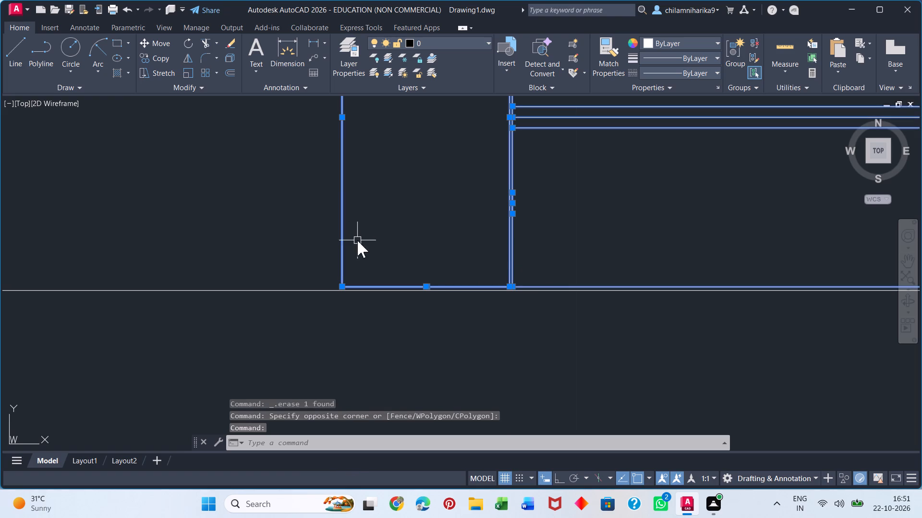
key("Return")
left_click(338, 284)
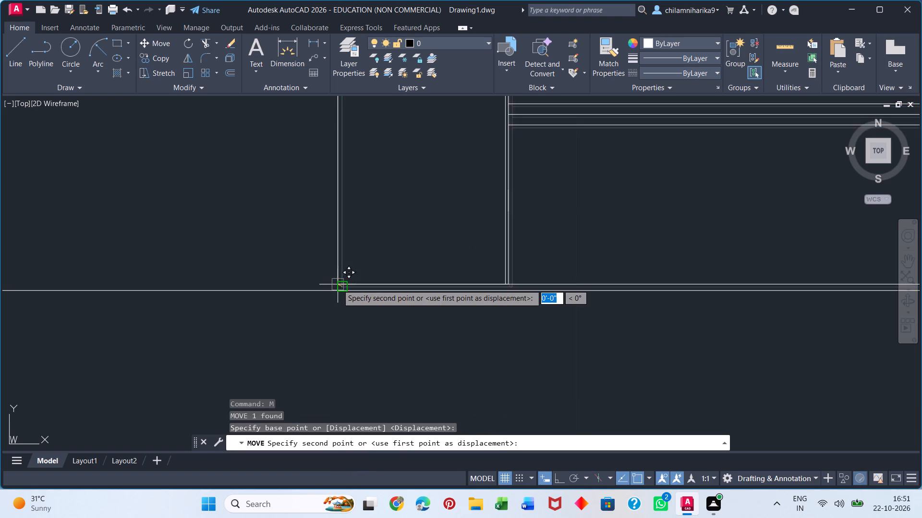
left_click(339, 290)
Explode the SW block copy in the kitchen partition wall.
scroll(314, 334, "down", 3)
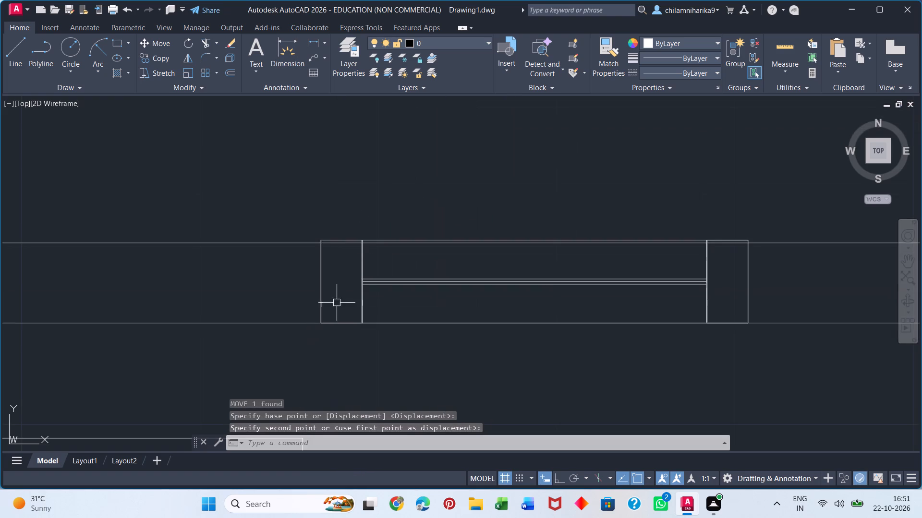
scroll(429, 239, "up", 2)
left_click(430, 239)
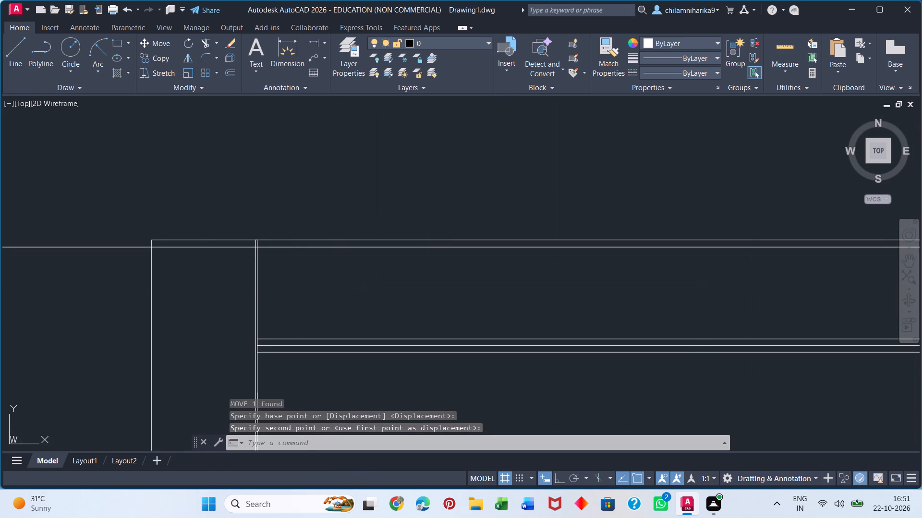
left_click(747, 240)
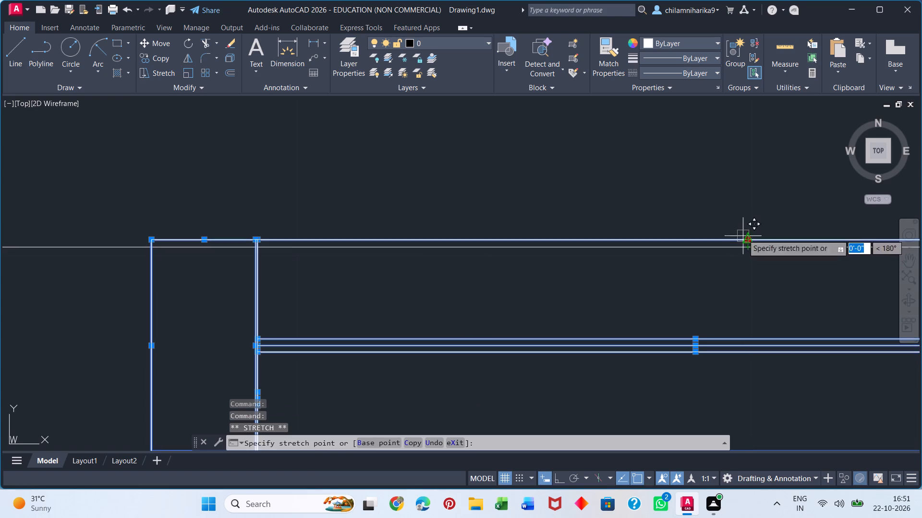
scroll(715, 177, "down", 2)
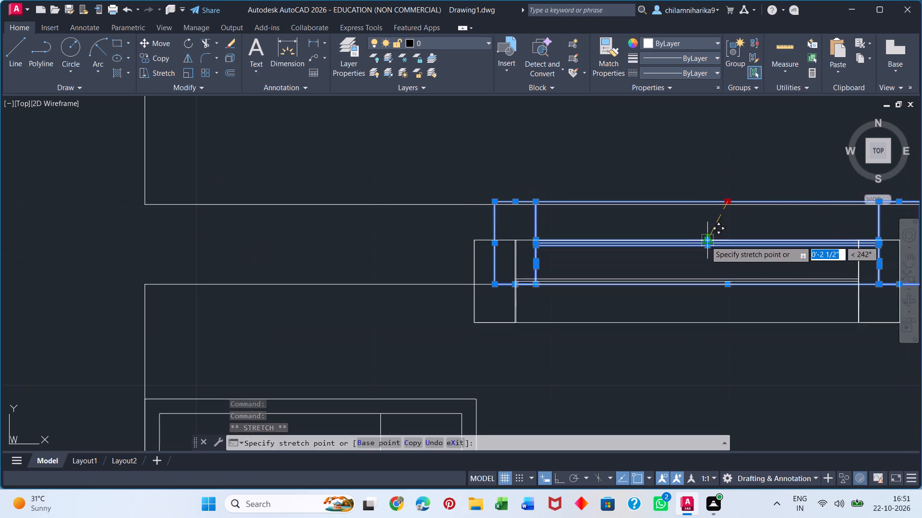
scroll(707, 269, "down", 1)
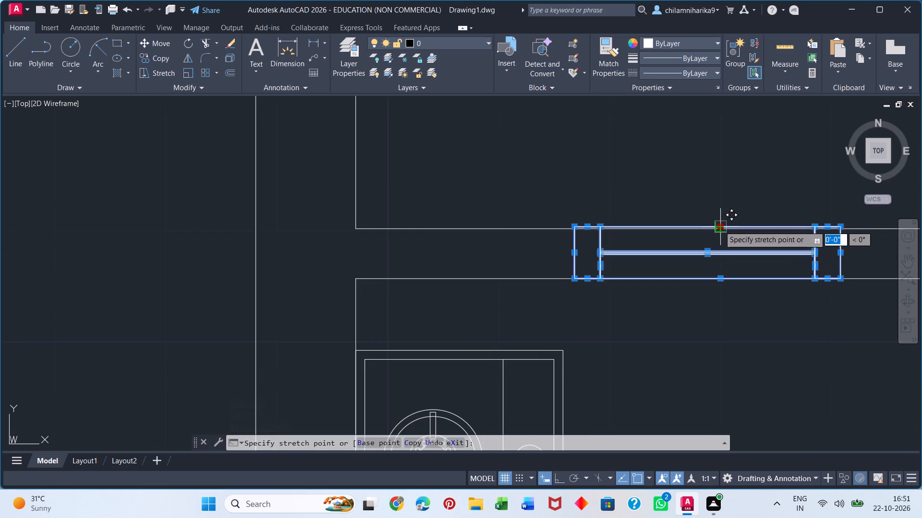
key("Escape")
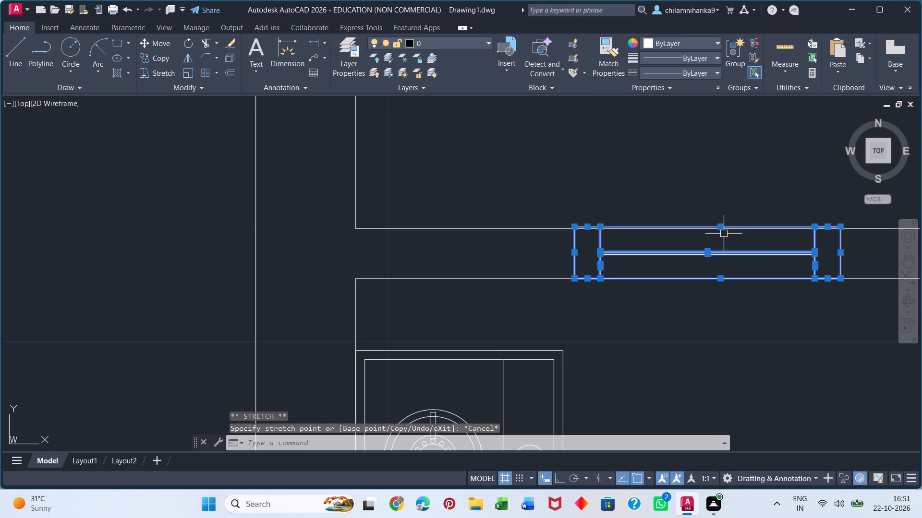
key("x")
key("Return")
Lower the exploded window's long top line by its midpoint onto the partition's upper wall line.
scroll(667, 228, "up", 2)
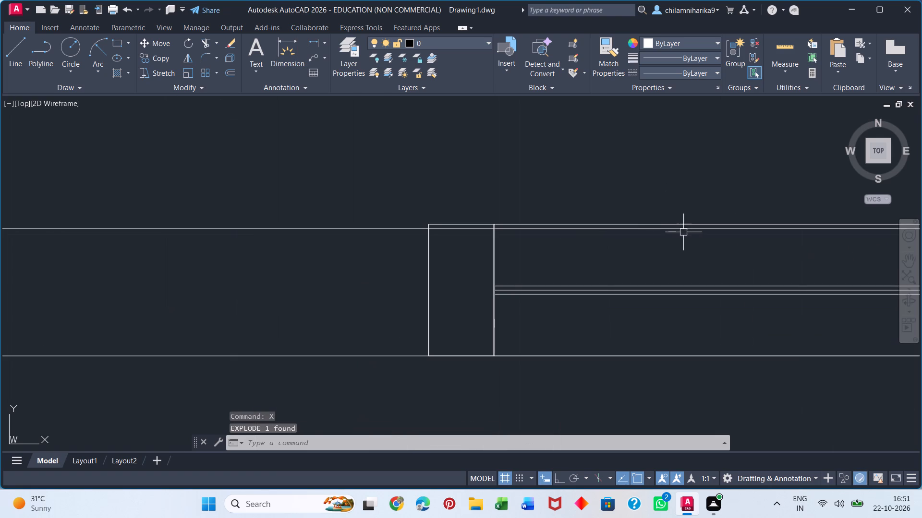
left_click(710, 223)
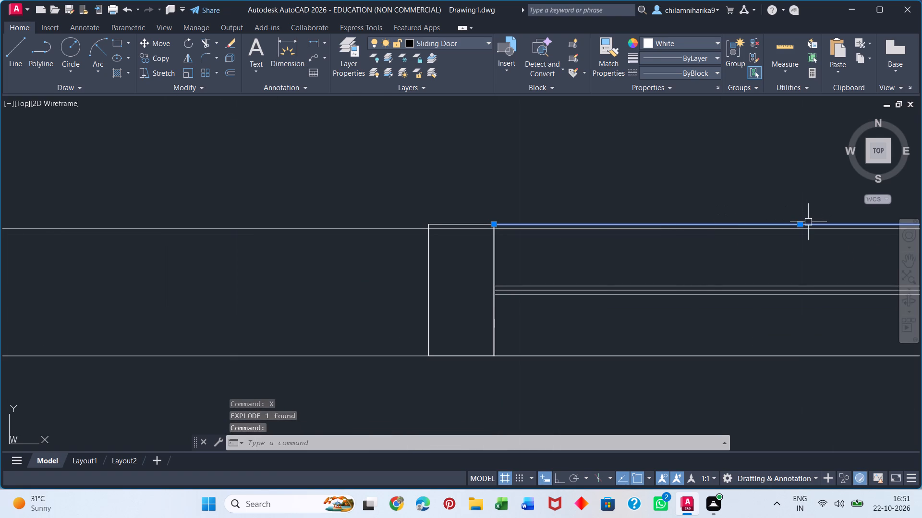
left_click(802, 227)
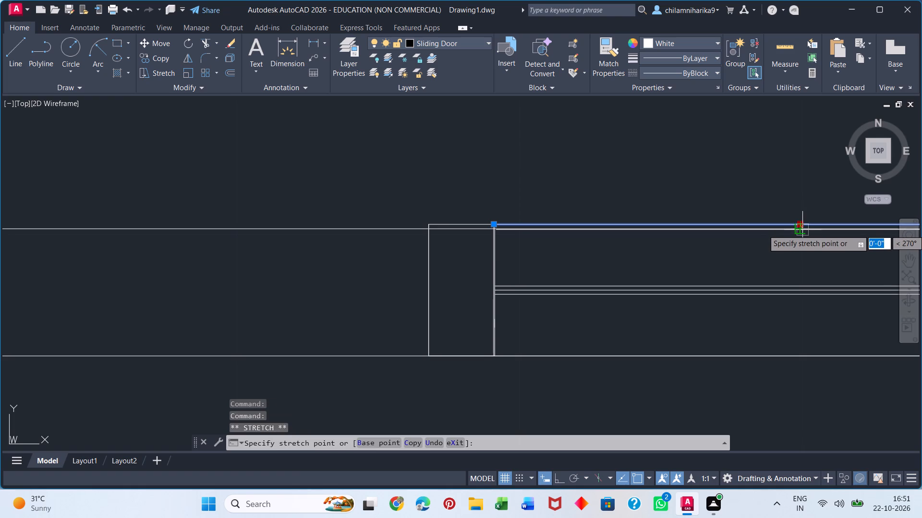
scroll(799, 227, "up", 3)
left_click(800, 232)
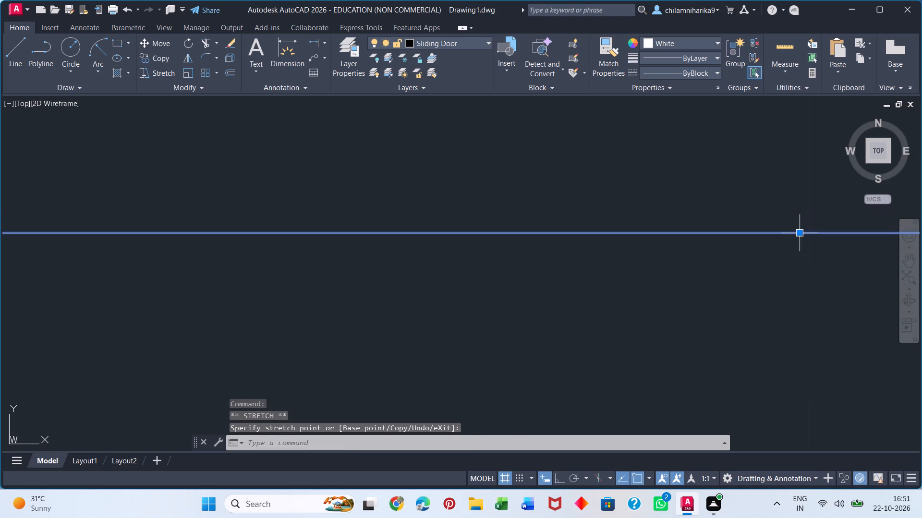
Lower the short top line of the exploded window's left end frame by its midpoint onto the partition's upper wall line.
scroll(565, 270, "down", 4)
scroll(392, 262, "up", 3)
left_click(392, 266)
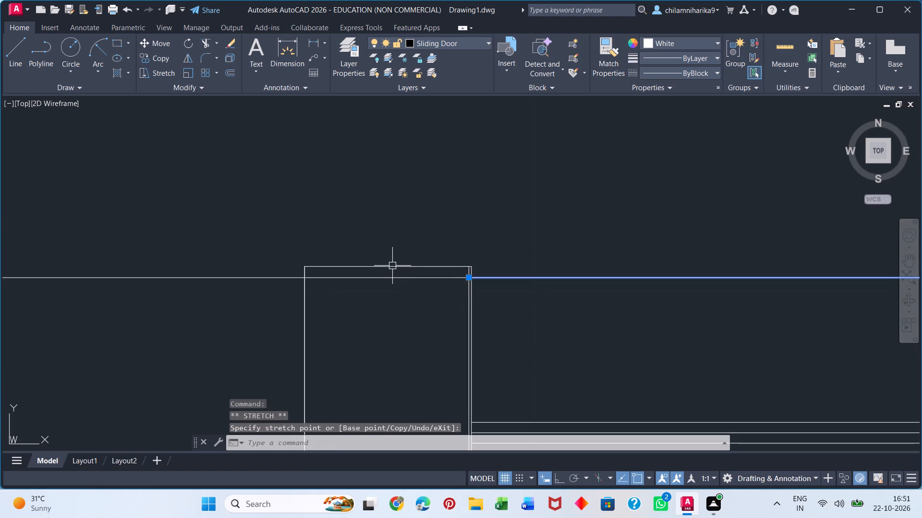
left_click(388, 265)
left_click(390, 276)
Lower the short top line of the exploded window's right end frame by its midpoint onto the partition's upper wall line.
middle_click_drag(640, 361, 150, 332)
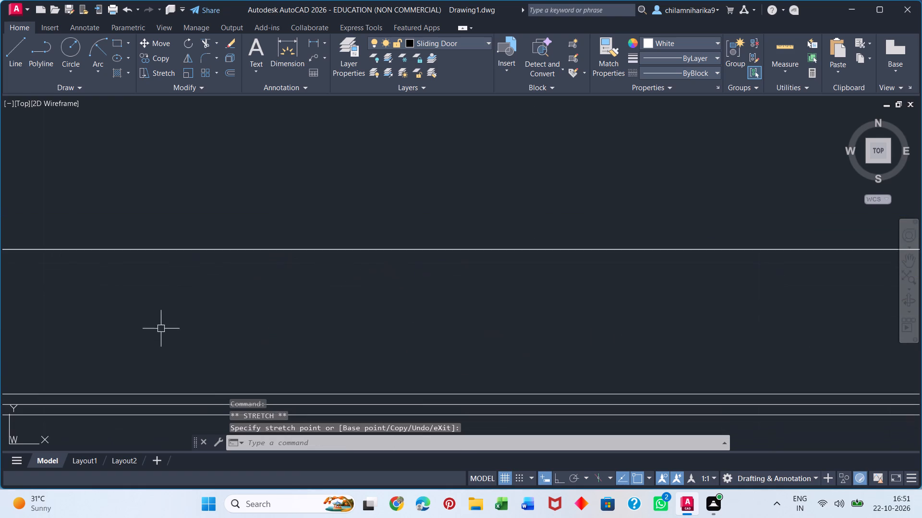
middle_click_drag(526, 294, 171, 316)
scroll(208, 293, "down", 5)
scroll(226, 296, "up", 3)
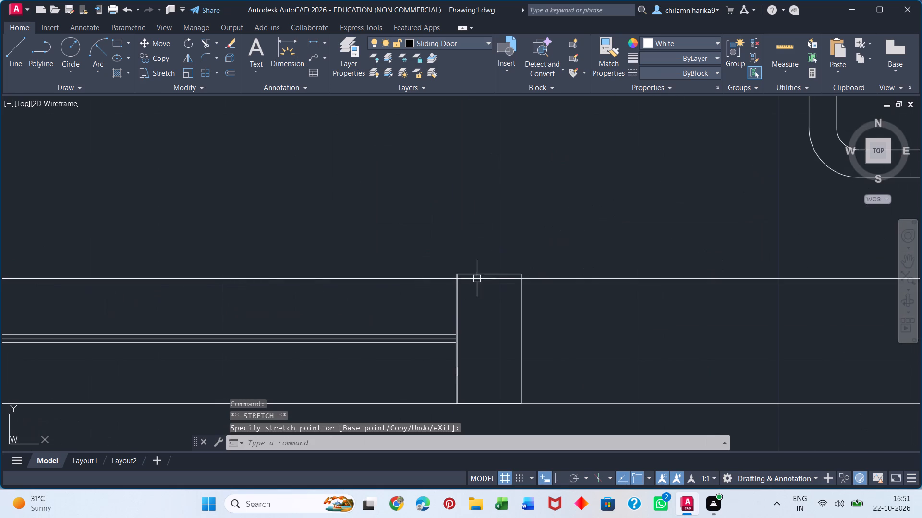
left_click(496, 270)
double_click(489, 274)
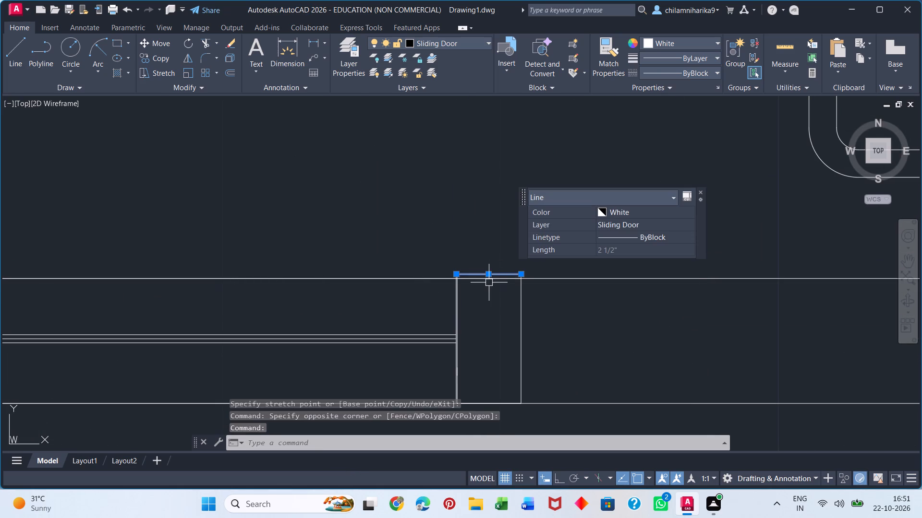
left_click(489, 277)
left_click(488, 280)
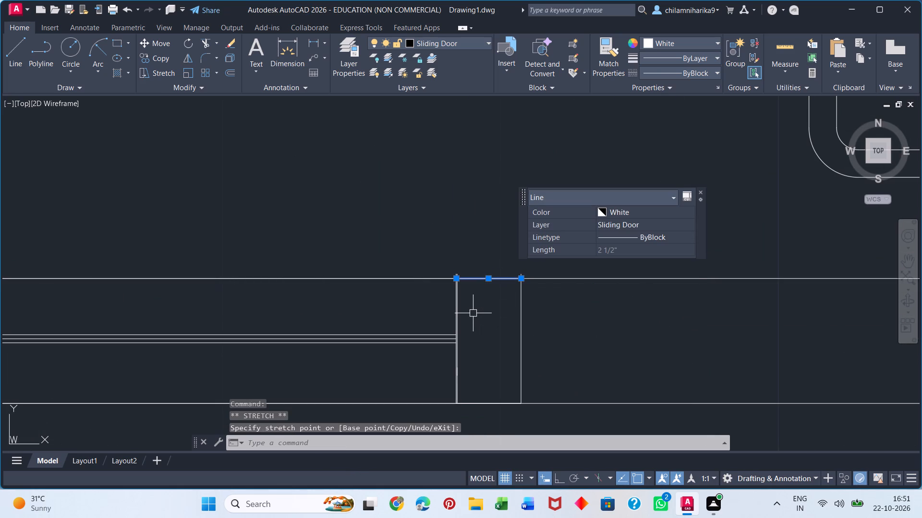
key("Escape")
Trim all vertical line ends of the exploded window protruding above the partition's upper wall line, using one fence across both end frames.
key("r")
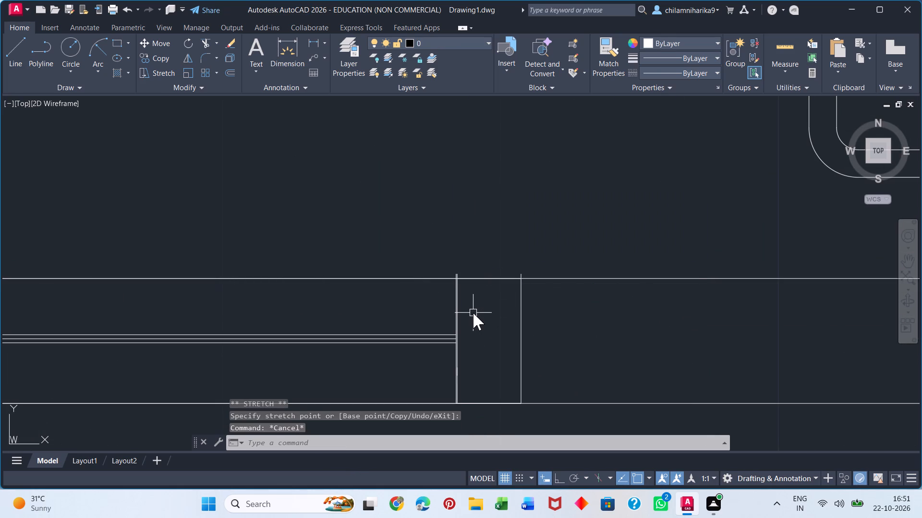
key("BackSpace")
type("TR")
key("Return")
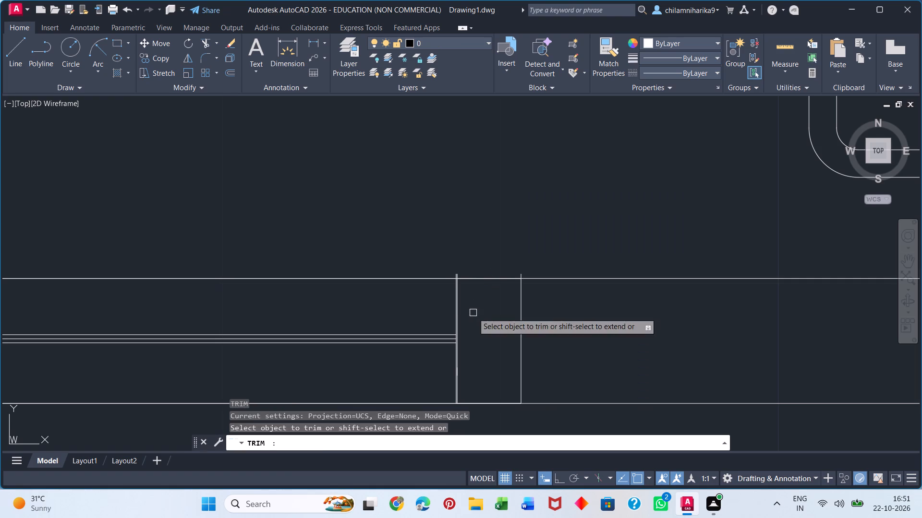
scroll(761, 246, "up", 1)
middle_click_drag(763, 254, 921, 251)
scroll(921, 251, "down", 2)
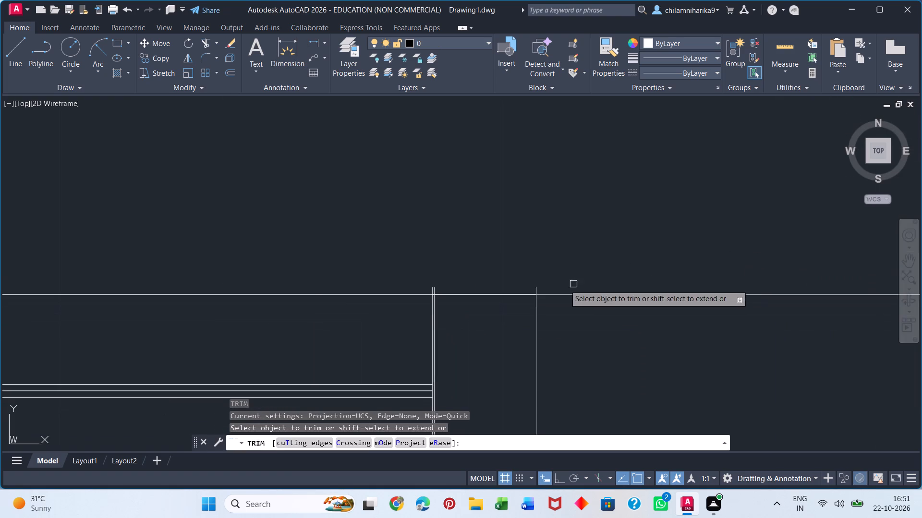
middle_click_drag(306, 301, 526, 336)
scroll(524, 336, "down", 2)
scroll(163, 339, "up", 4)
scroll(390, 302, "up", 1)
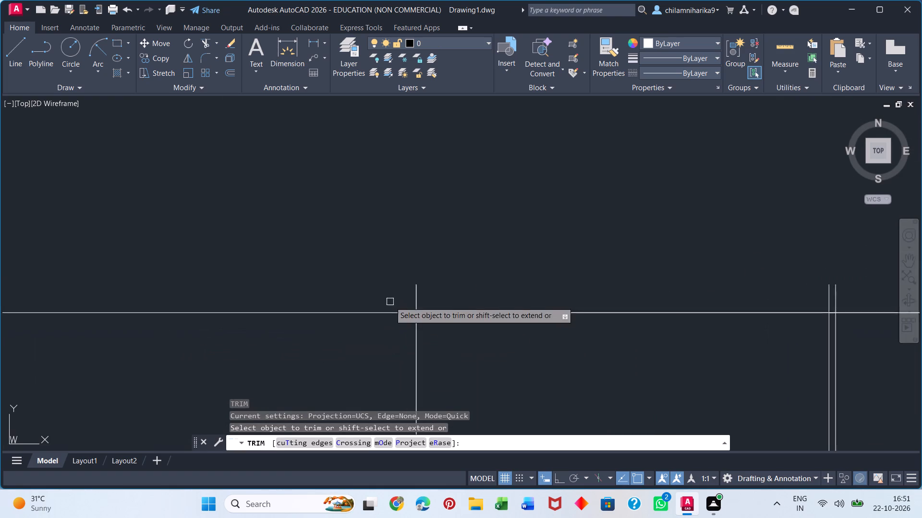
scroll(390, 302, "up", 1)
middle_click_drag(548, 315, 239, 320)
left_click_drag(75, 284, 85, 285)
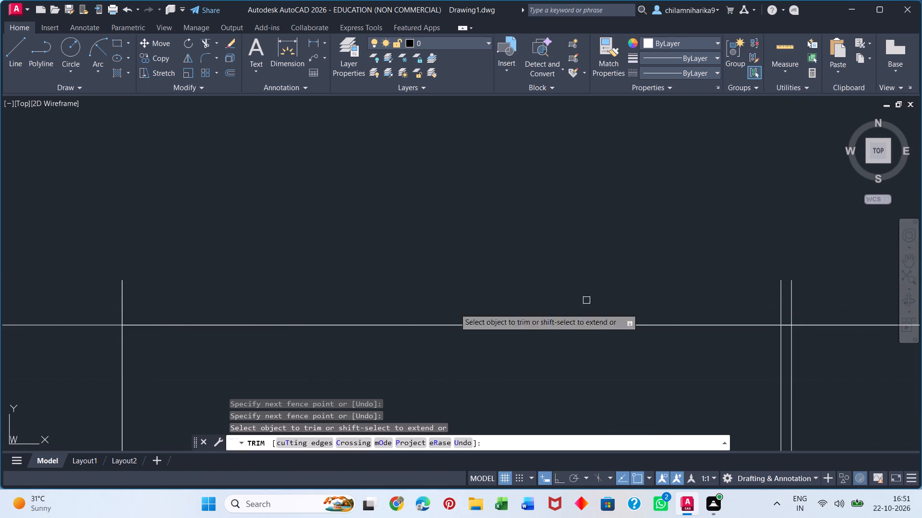
left_click(85, 295)
middle_click_drag(806, 301, 0, 305)
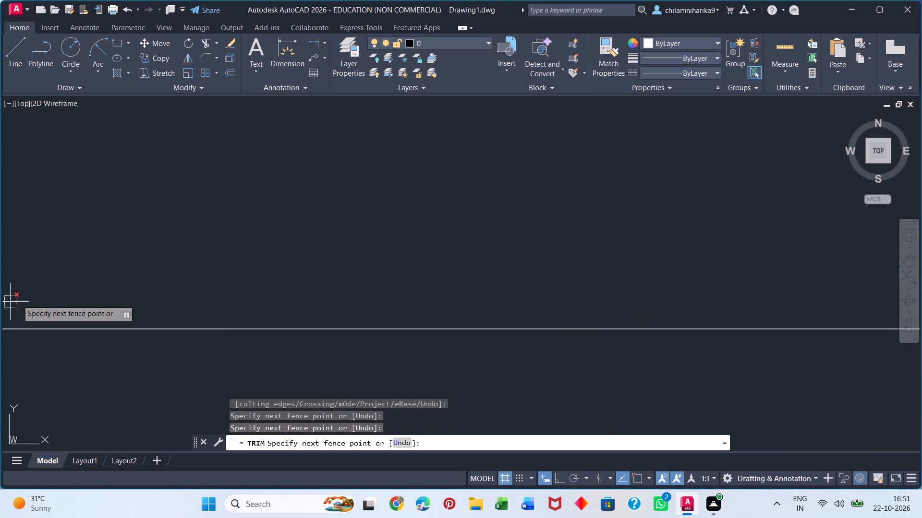
middle_click_drag(789, 277, 0, 303)
middle_click_drag(783, 310, 36, 286)
middle_click_drag(700, 287, 63, 273)
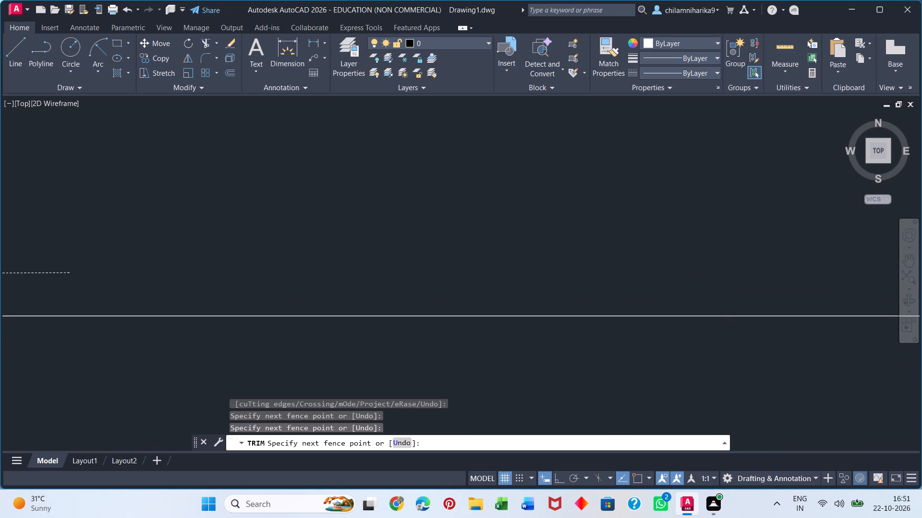
middle_click_drag(63, 273, 65, 273)
scroll(537, 270, "down", 7)
scroll(675, 268, "up", 2)
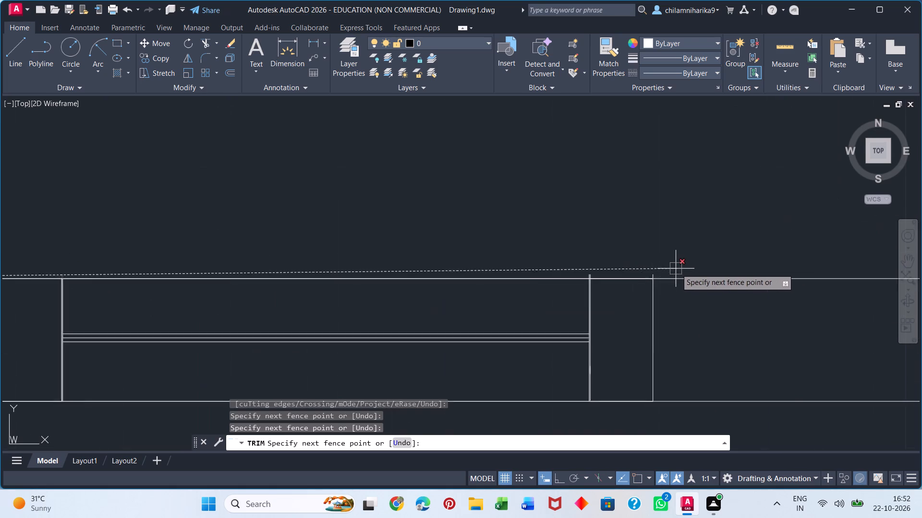
scroll(676, 269, "up", 8)
scroll(663, 307, "down", 5)
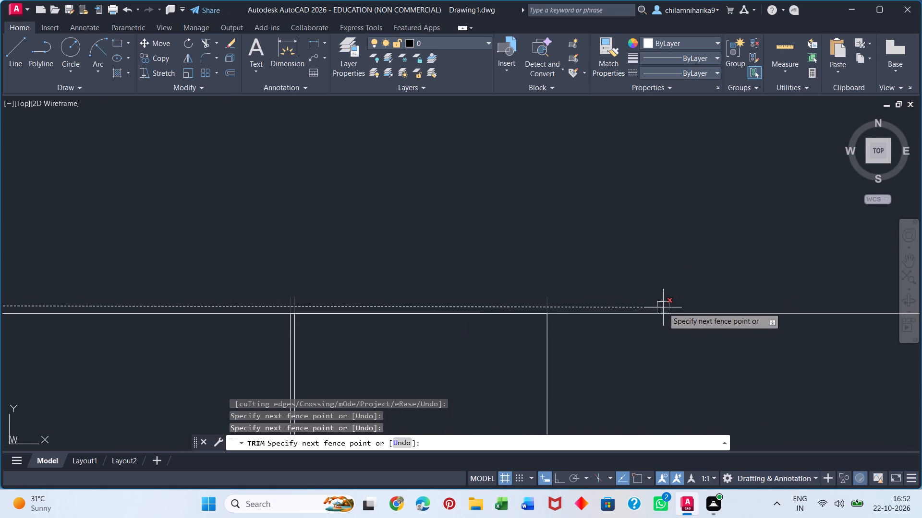
left_click(647, 306)
scroll(647, 278, "down", 5)
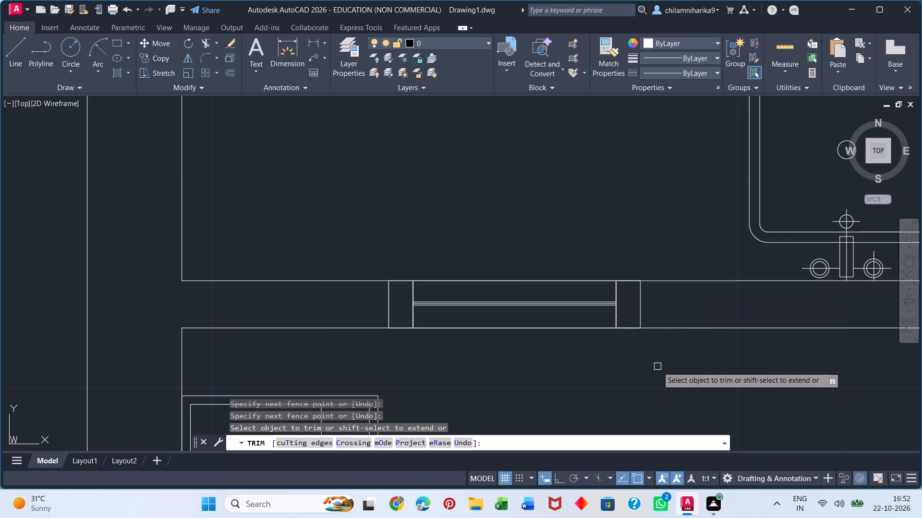
key("space")
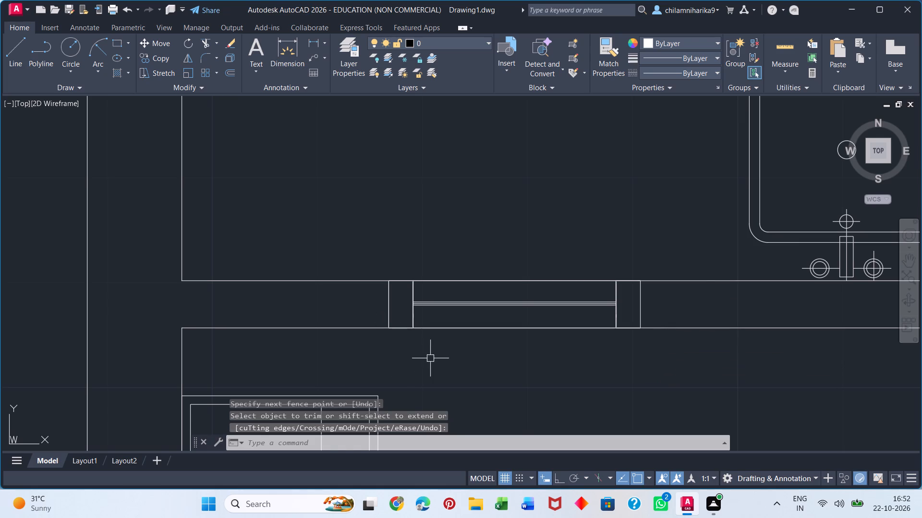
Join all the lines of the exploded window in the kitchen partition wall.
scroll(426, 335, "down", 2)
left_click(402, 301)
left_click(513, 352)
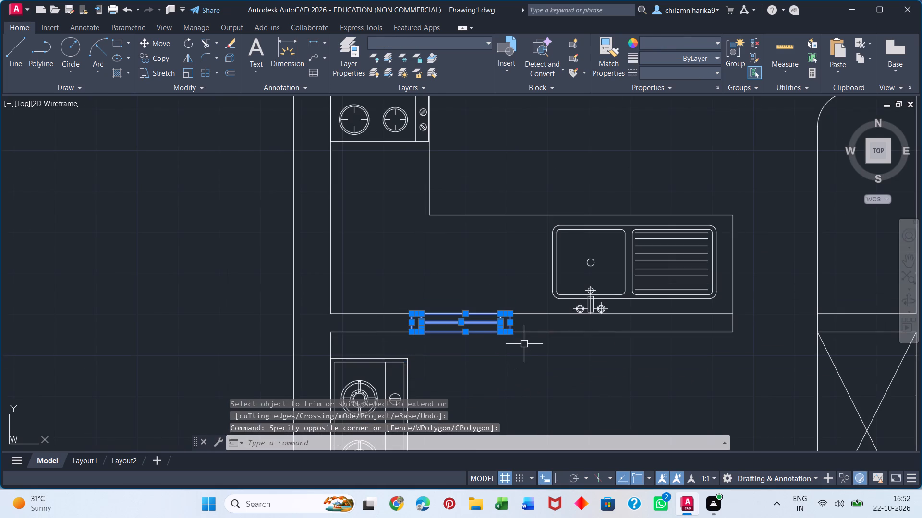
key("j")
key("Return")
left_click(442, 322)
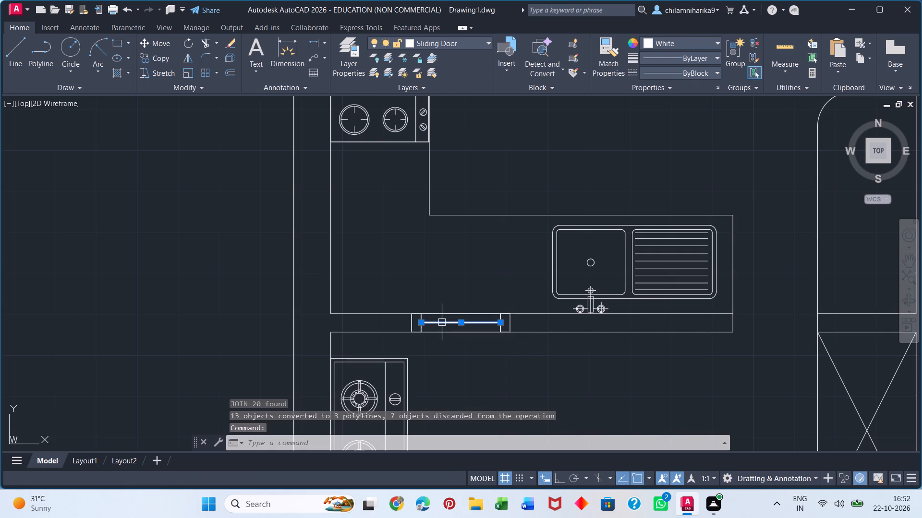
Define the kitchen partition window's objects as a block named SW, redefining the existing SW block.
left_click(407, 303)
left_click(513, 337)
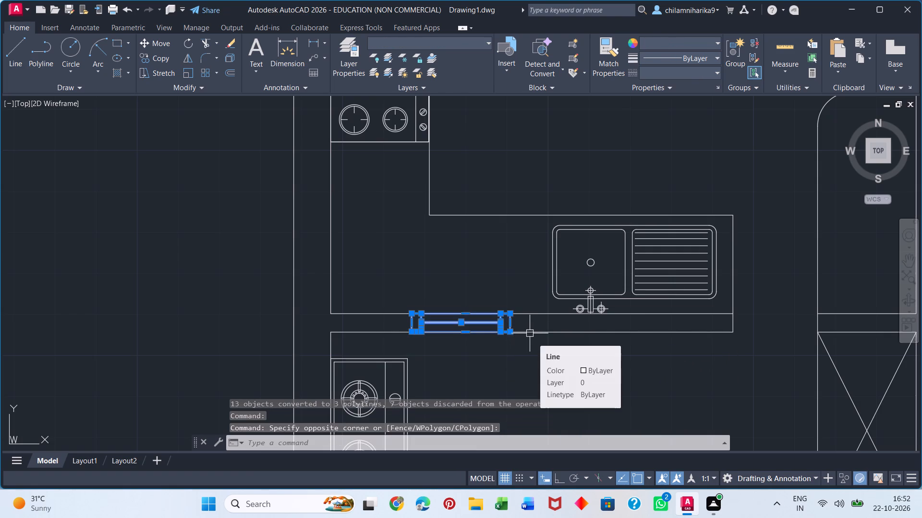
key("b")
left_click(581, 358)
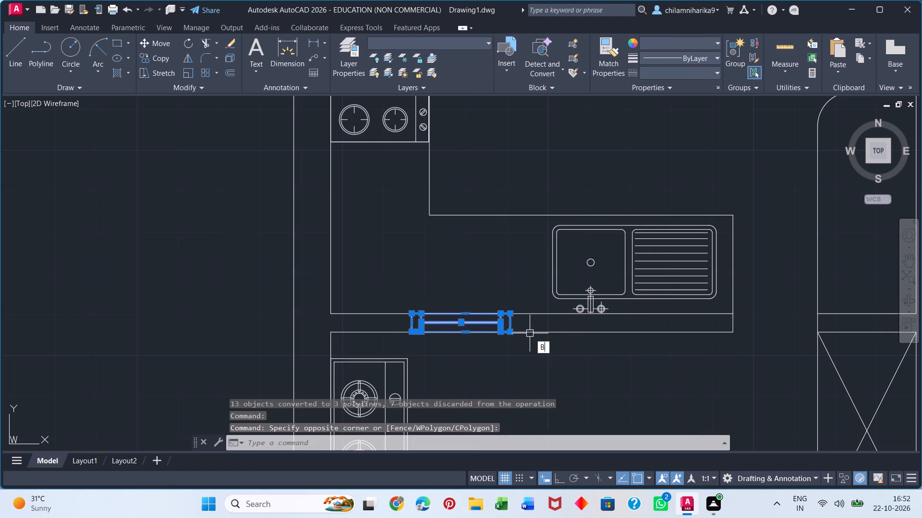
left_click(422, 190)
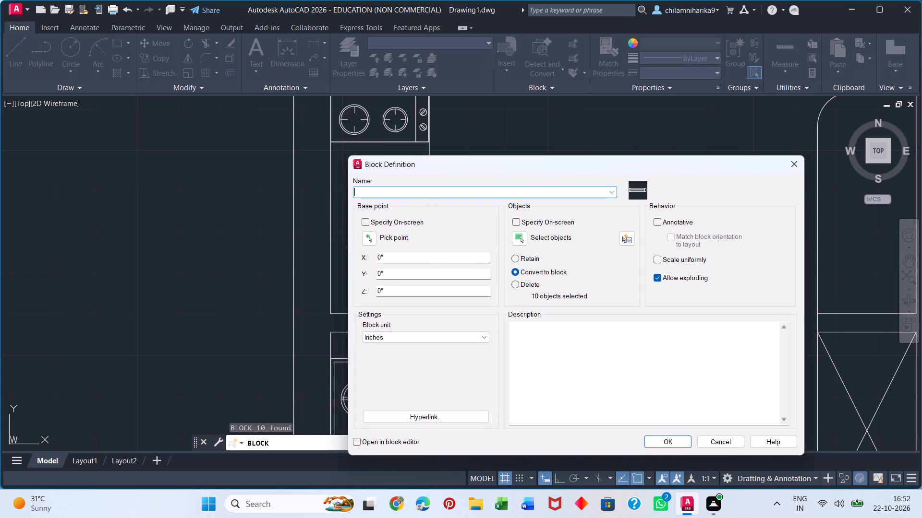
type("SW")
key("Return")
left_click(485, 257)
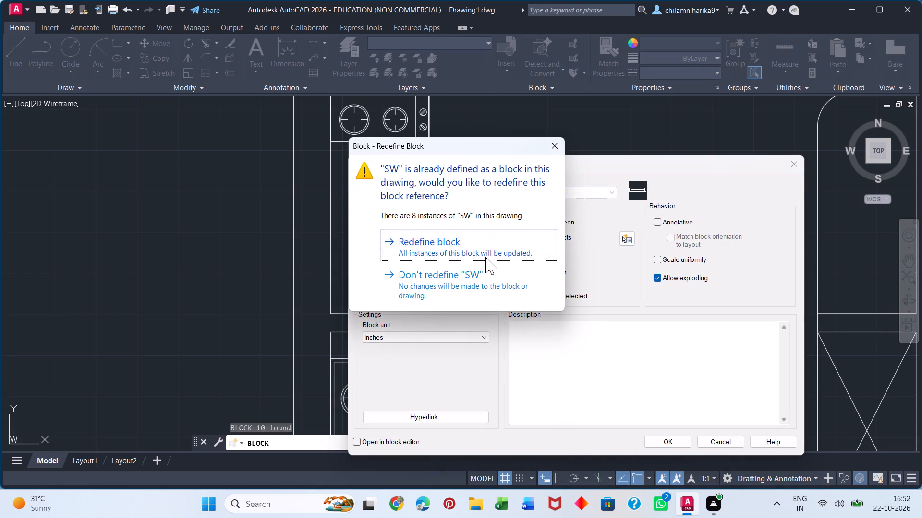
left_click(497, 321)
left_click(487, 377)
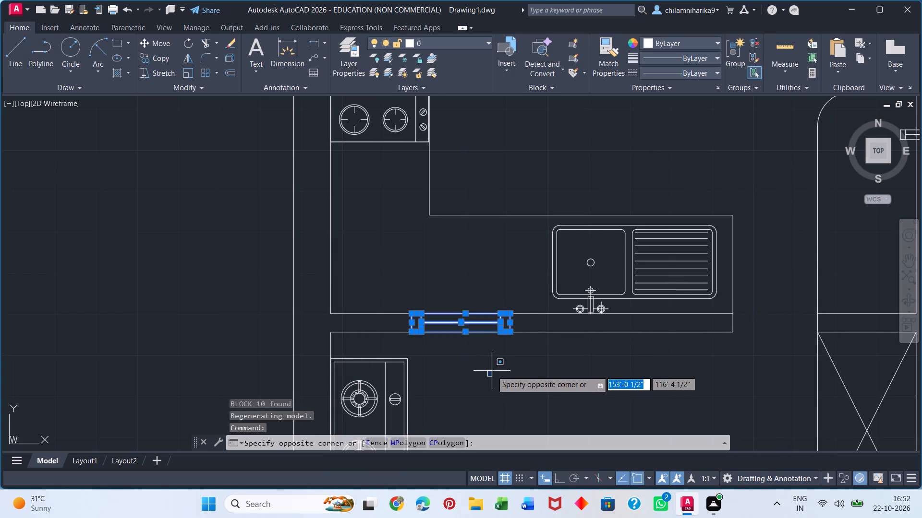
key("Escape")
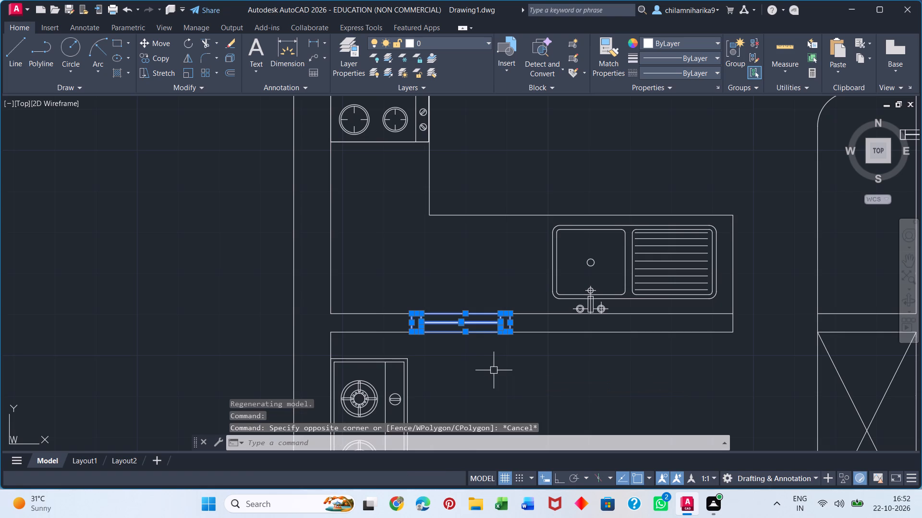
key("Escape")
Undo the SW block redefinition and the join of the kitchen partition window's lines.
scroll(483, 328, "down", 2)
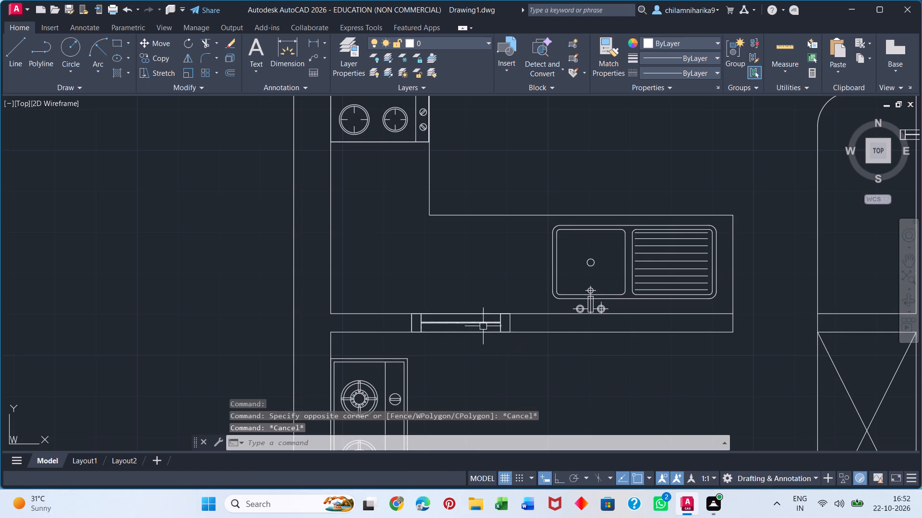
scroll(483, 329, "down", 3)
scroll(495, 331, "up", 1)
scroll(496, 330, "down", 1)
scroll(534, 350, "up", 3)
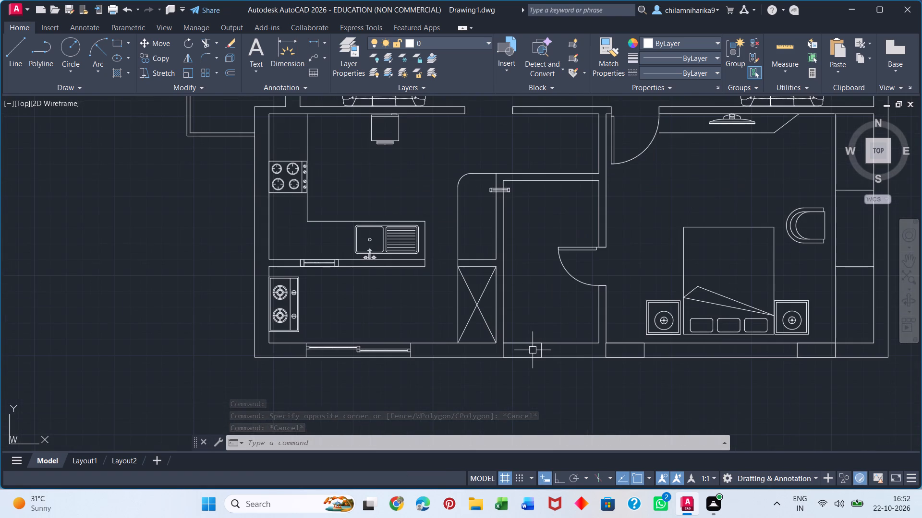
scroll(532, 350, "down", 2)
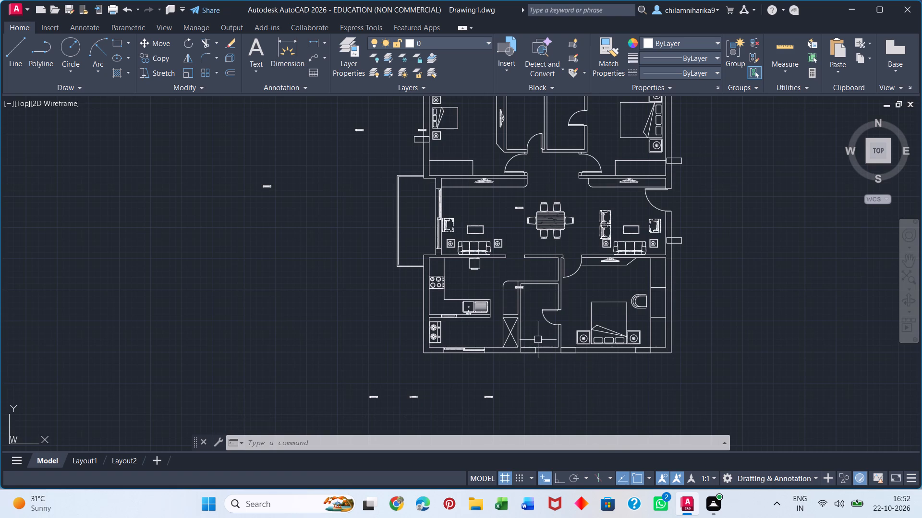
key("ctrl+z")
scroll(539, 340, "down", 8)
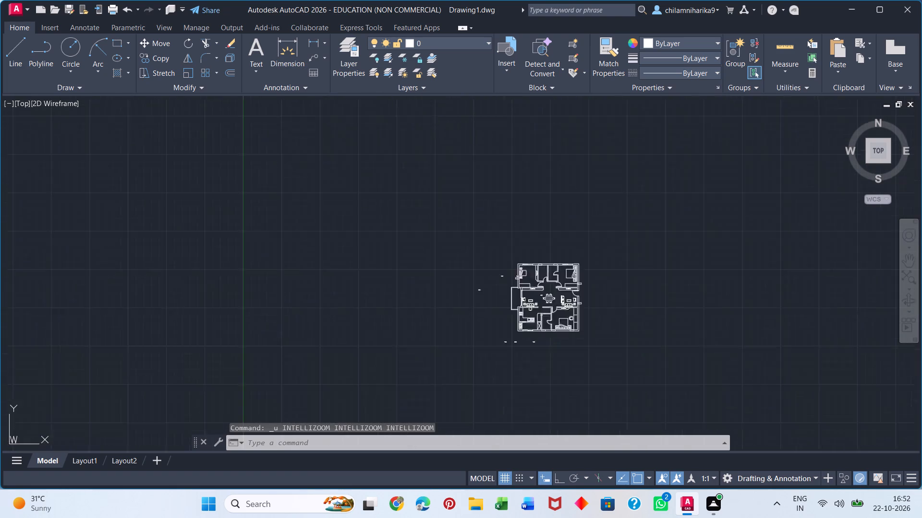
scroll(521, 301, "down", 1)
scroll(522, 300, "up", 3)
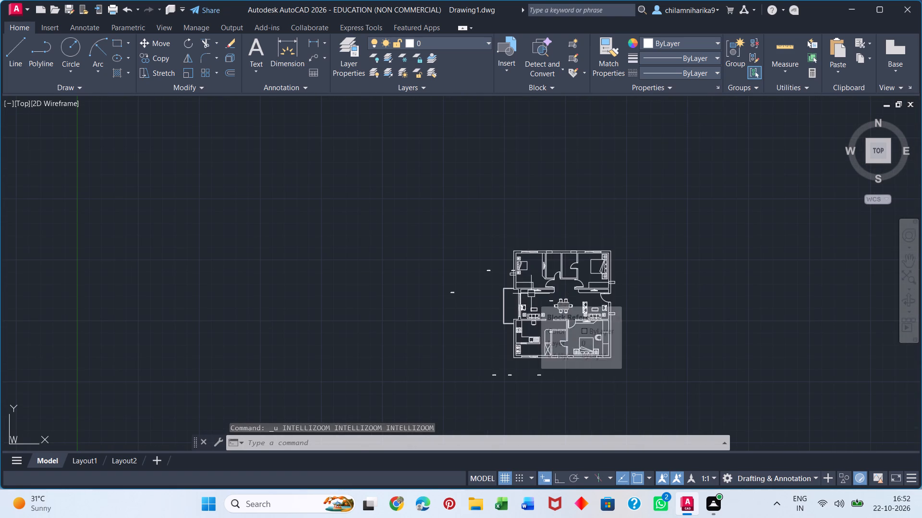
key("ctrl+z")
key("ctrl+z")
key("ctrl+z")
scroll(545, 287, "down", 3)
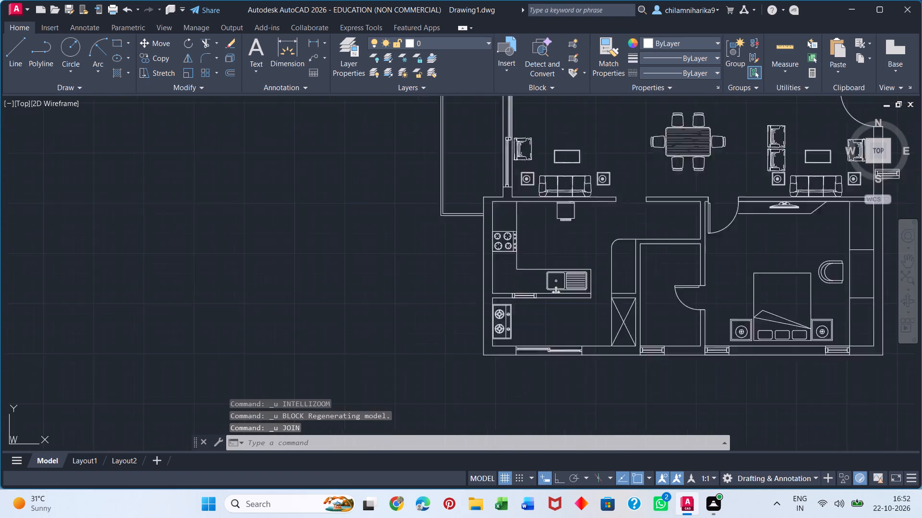
Group all the lines of the exploded window in the kitchen partition wall.
scroll(545, 288, "down", 2)
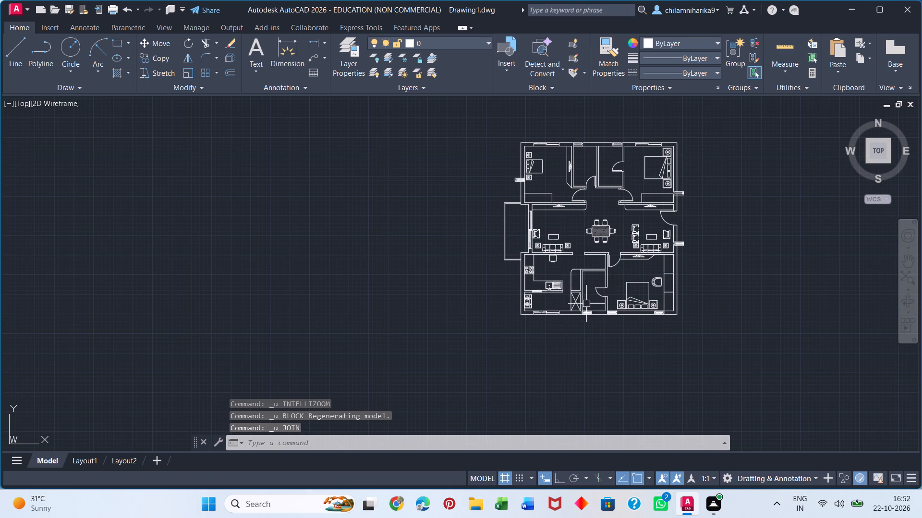
scroll(650, 297, "up", 3)
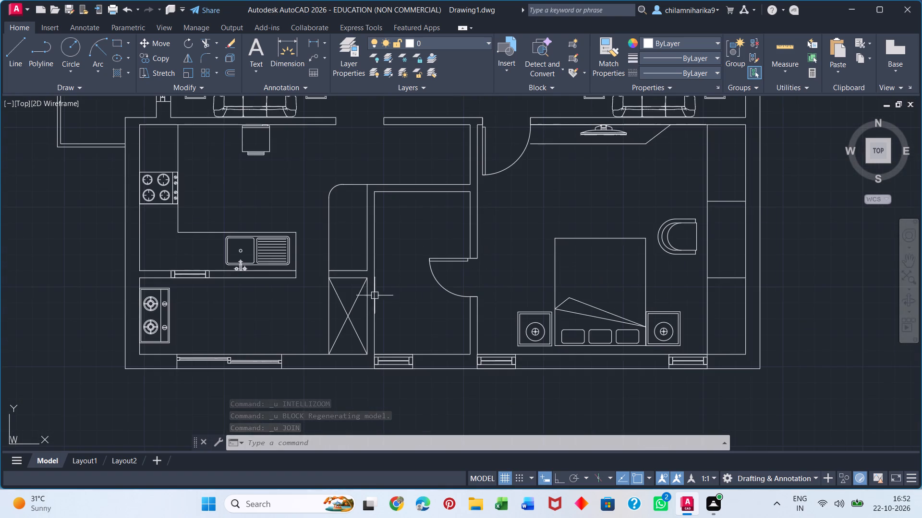
scroll(306, 283, "down", 1)
middle_click_drag(310, 288, 330, 312)
scroll(247, 305, "up", 6)
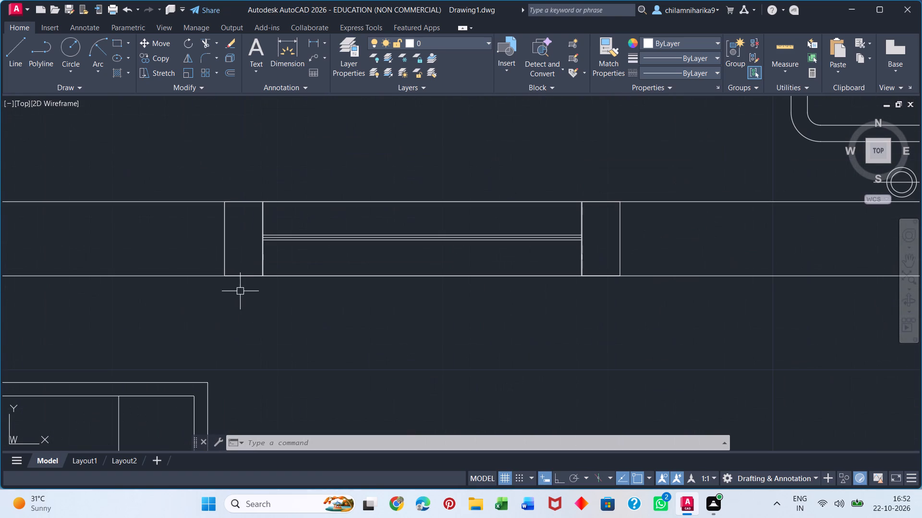
left_click(194, 188)
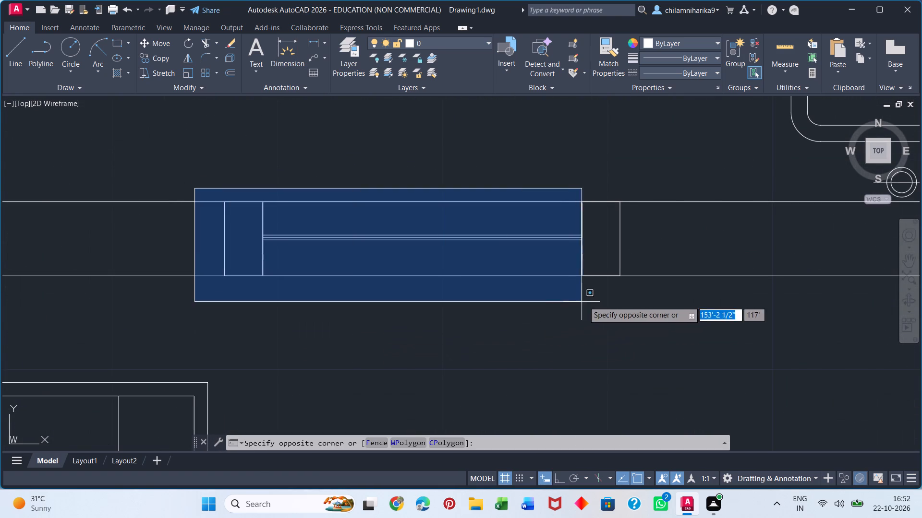
left_click(632, 298)
key("g")
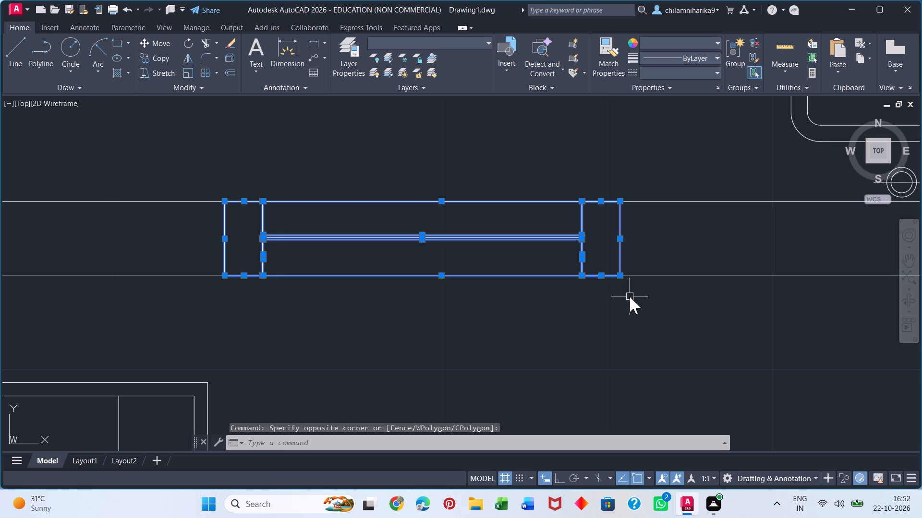
key("Return")
With Ortho on, rotate the horizontal window and its outer rectangle about their lower inner corner, upright into the top-left bedroom's west wall.
scroll(648, 290, "down", 2)
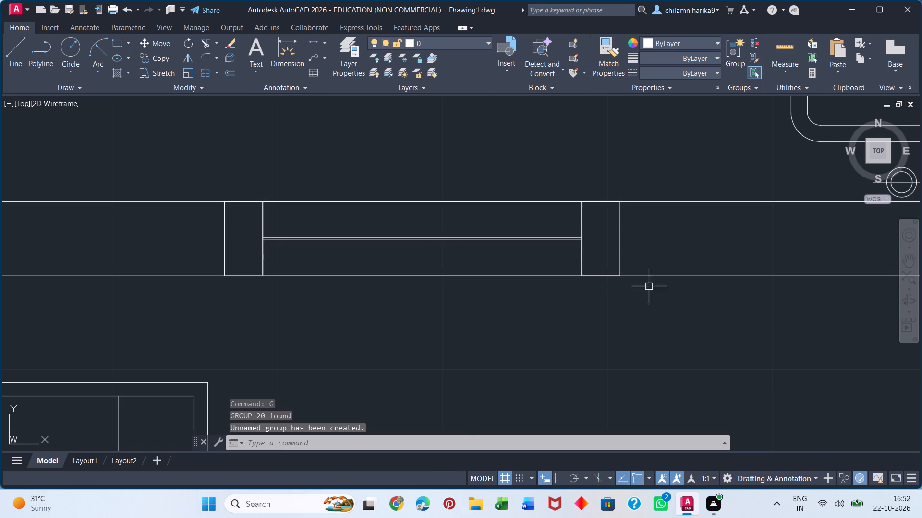
scroll(648, 290, "down", 6)
scroll(607, 170, "up", 3)
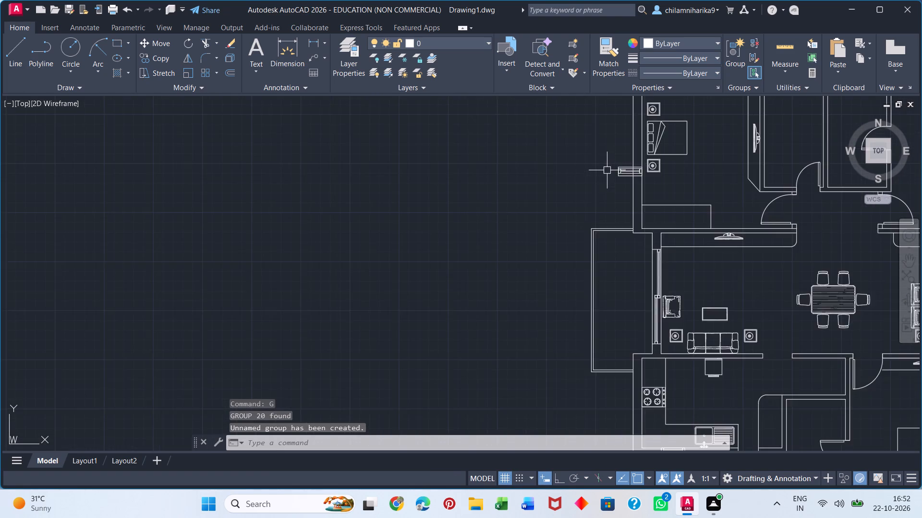
scroll(666, 163, "up", 3)
left_click(630, 164)
left_click(621, 235)
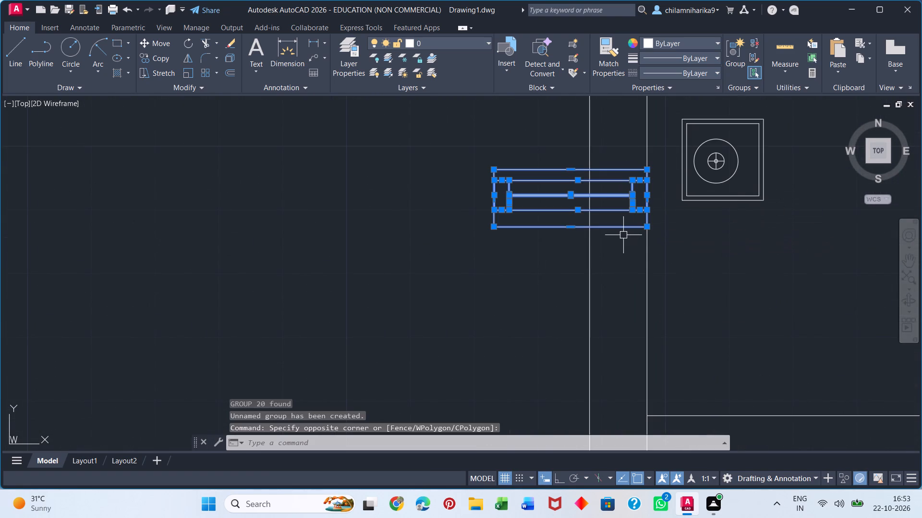
type("RO")
key("Return")
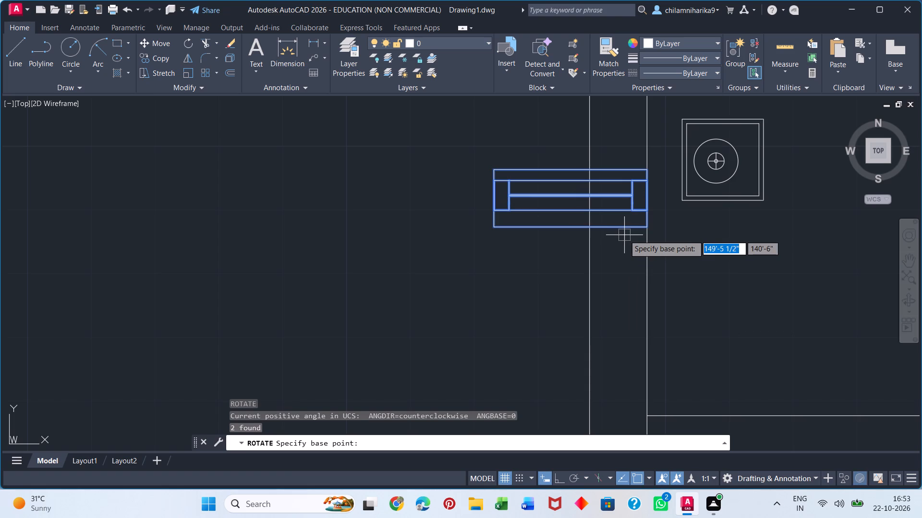
left_click(645, 228)
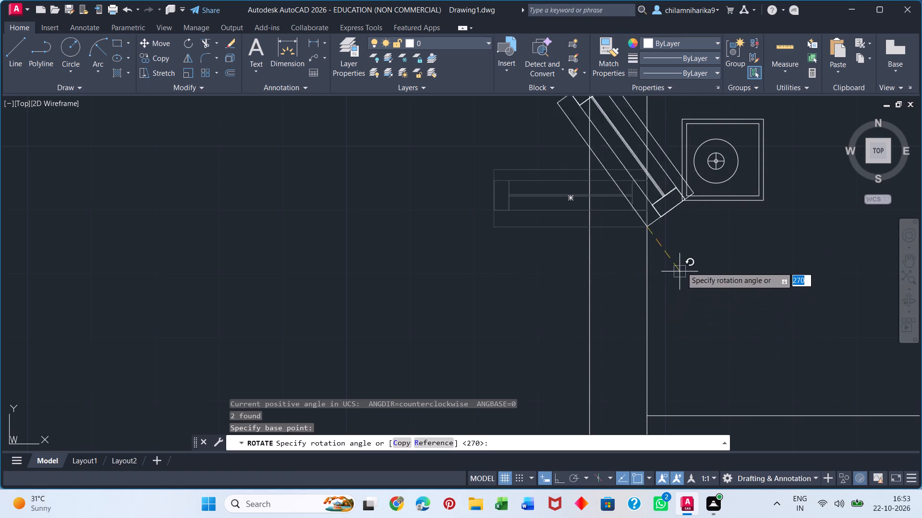
key("F8")
left_click(649, 154)
scroll(623, 358, "up", 3)
scroll(619, 349, "down", 4)
scroll(618, 430, "up", 3)
scroll(530, 156, "up", 6)
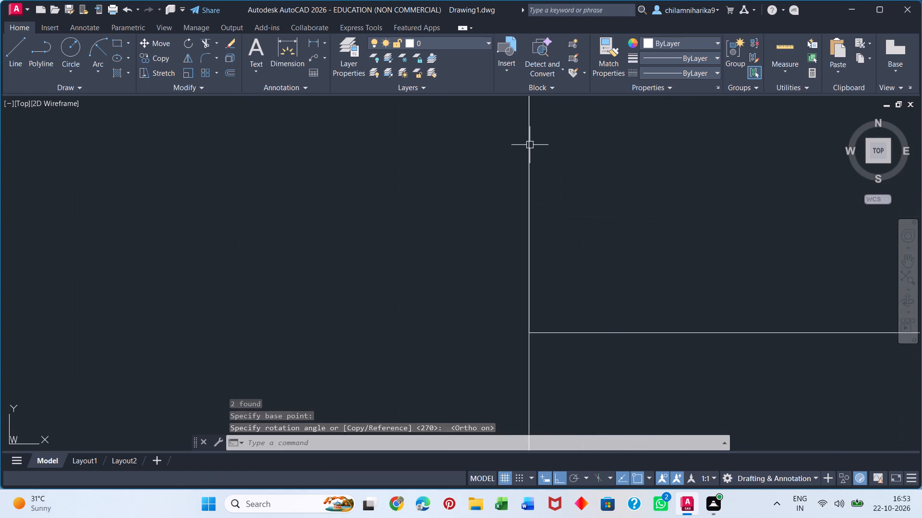
scroll(530, 144, "down", 4)
scroll(629, 172, "down", 1)
middle_click_drag(631, 175, 498, 450)
scroll(522, 396, "down", 1)
scroll(498, 450, "down", 2)
scroll(494, 411, "down", 5)
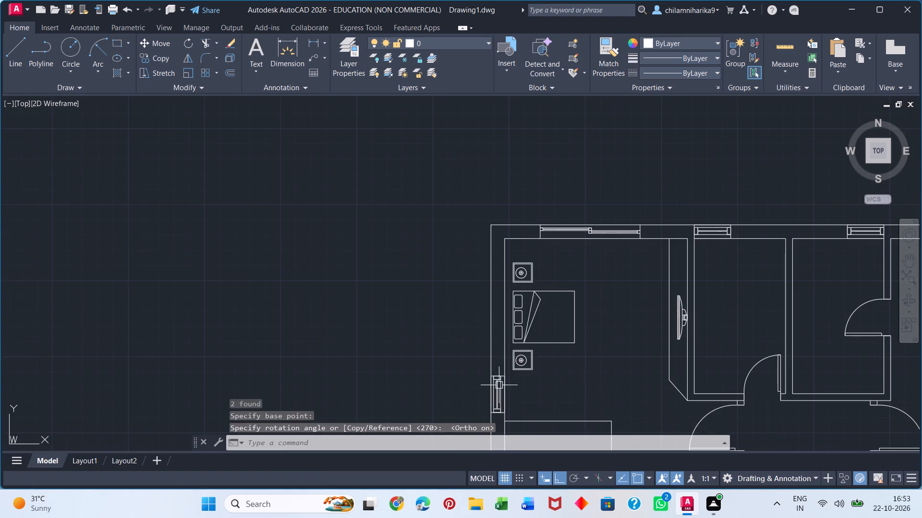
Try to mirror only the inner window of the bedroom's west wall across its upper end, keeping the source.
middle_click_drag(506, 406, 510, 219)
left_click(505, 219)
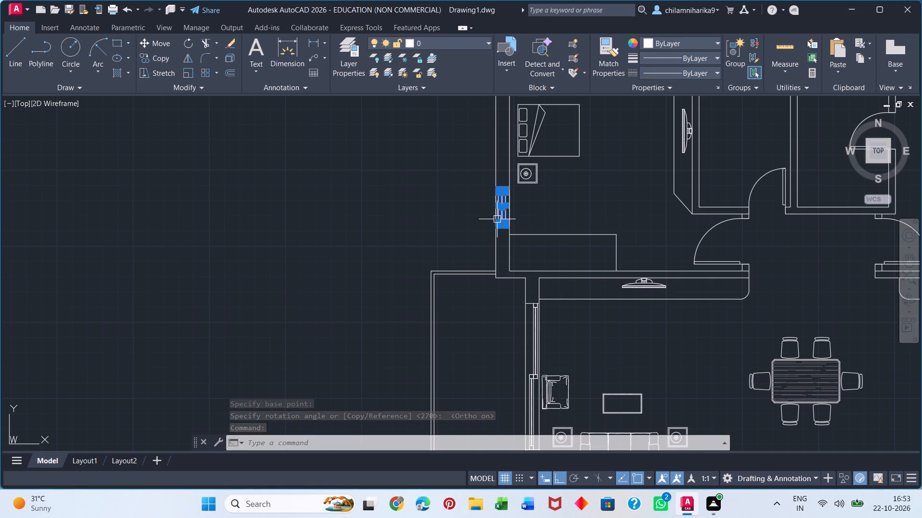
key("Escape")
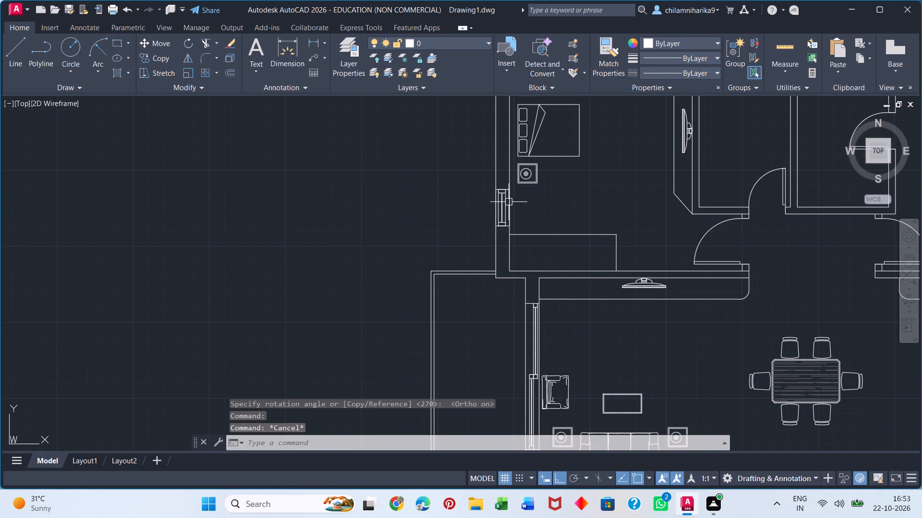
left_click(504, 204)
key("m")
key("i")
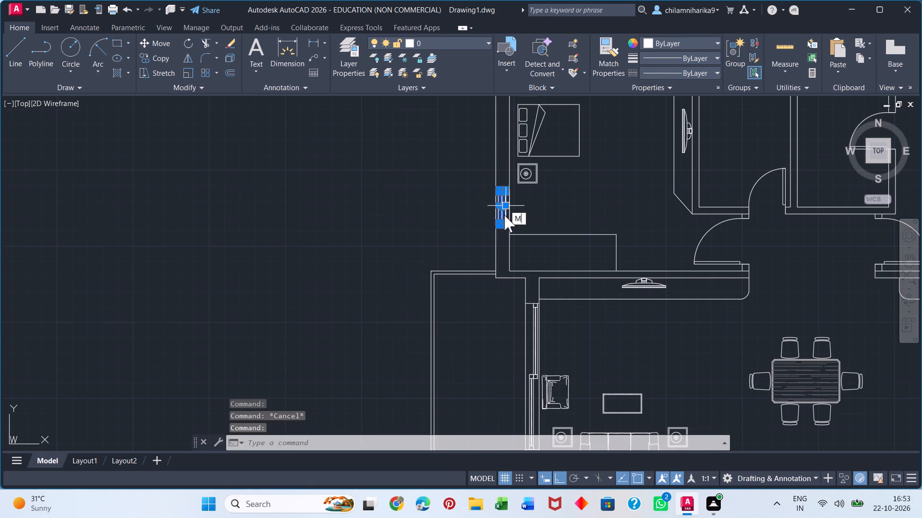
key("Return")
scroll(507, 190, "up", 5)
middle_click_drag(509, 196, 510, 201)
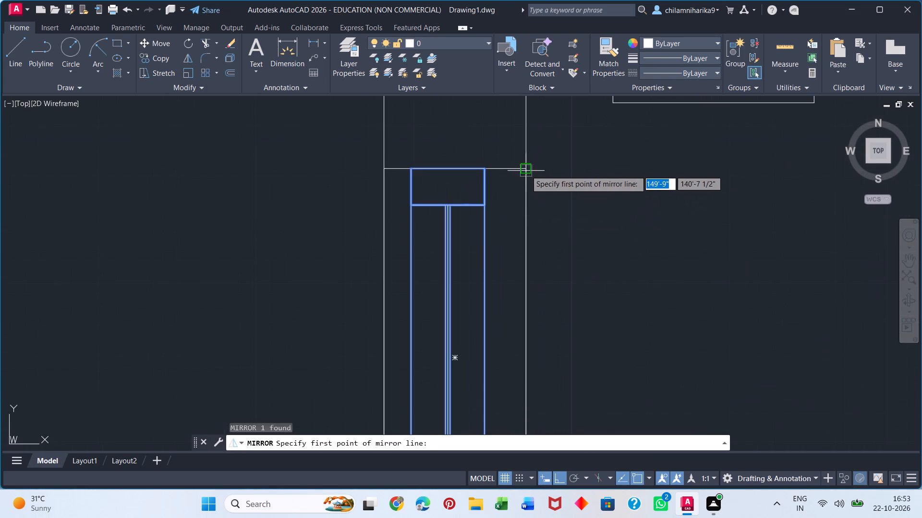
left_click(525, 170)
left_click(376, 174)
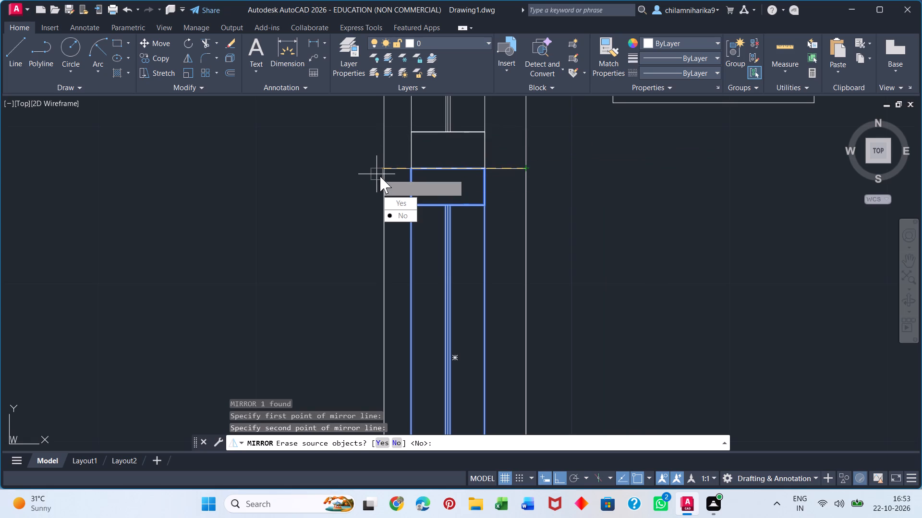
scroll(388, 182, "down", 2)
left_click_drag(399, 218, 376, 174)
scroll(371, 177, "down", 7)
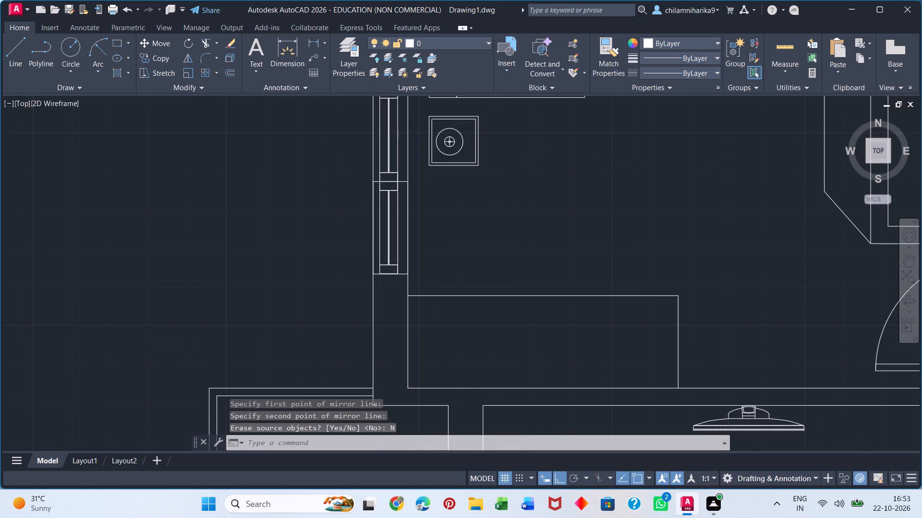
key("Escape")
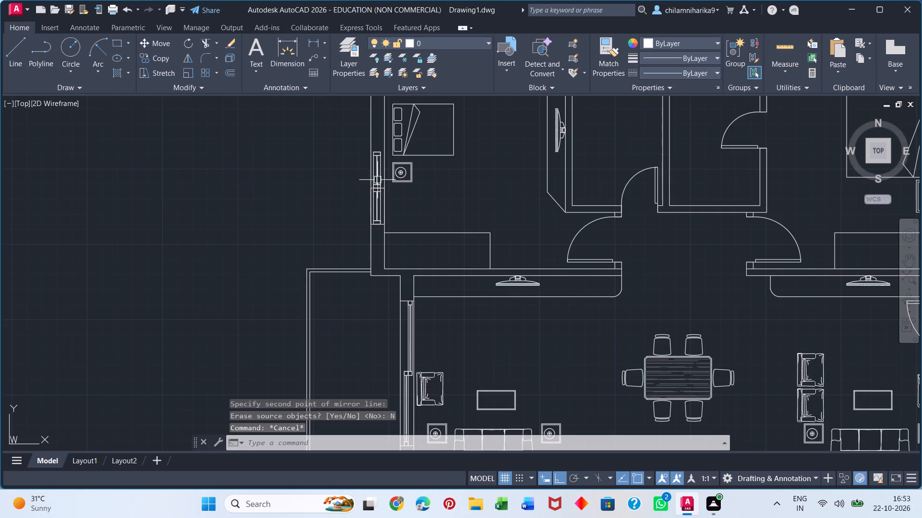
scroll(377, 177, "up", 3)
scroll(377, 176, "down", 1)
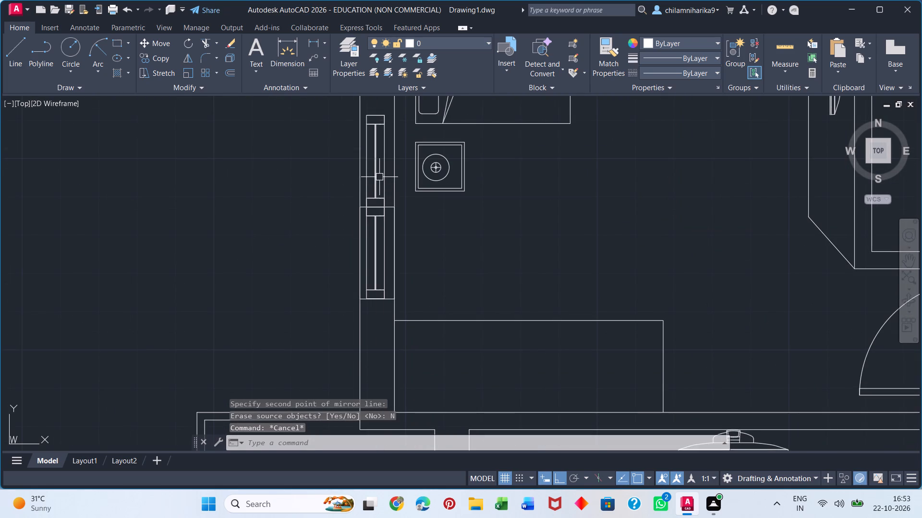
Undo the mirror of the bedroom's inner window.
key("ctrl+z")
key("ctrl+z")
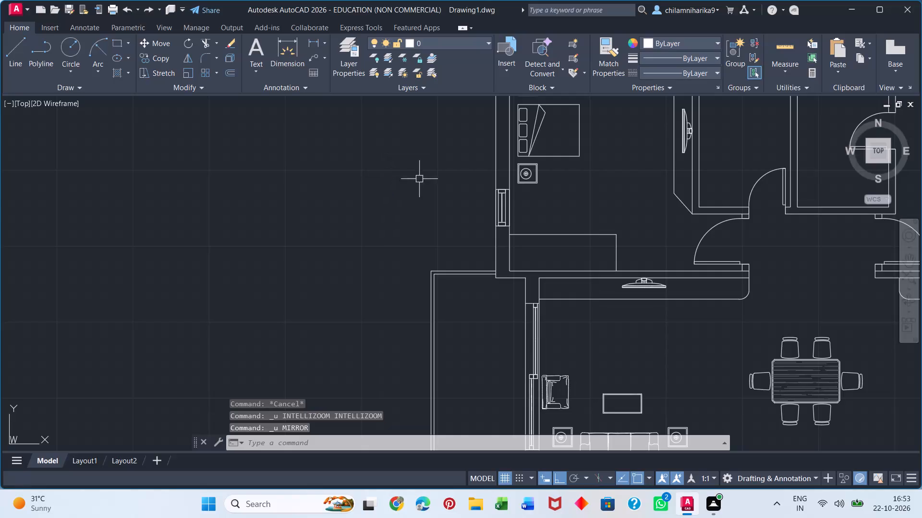
Group the inner window in the bedroom's west wall with its surrounding wall-width rectangle.
scroll(501, 219, "up", 1)
left_click(501, 208)
scroll(498, 200, "up", 3)
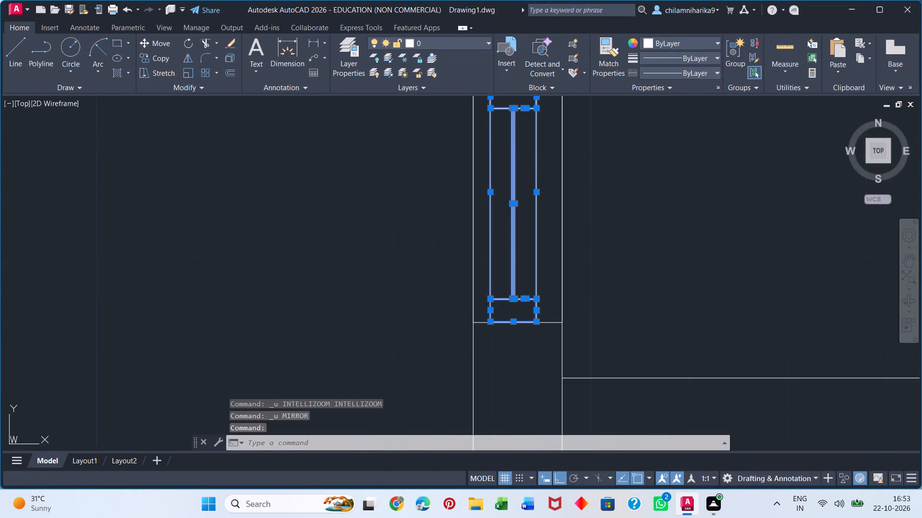
scroll(498, 200, "down", 1)
middle_click_drag(500, 210, 508, 254)
left_click_drag(562, 155, 562, 163)
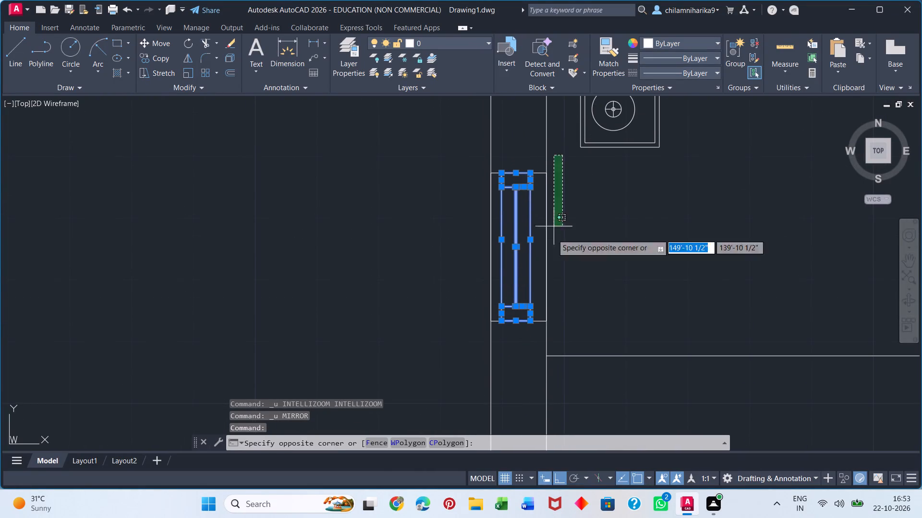
left_click(614, 293)
left_click_drag(449, 143, 449, 143)
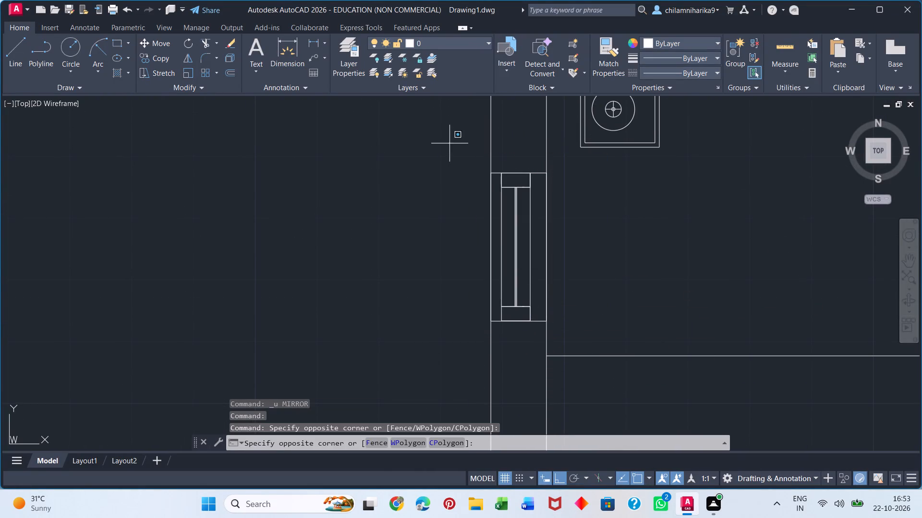
left_click_drag(449, 143, 451, 153)
left_click(594, 333)
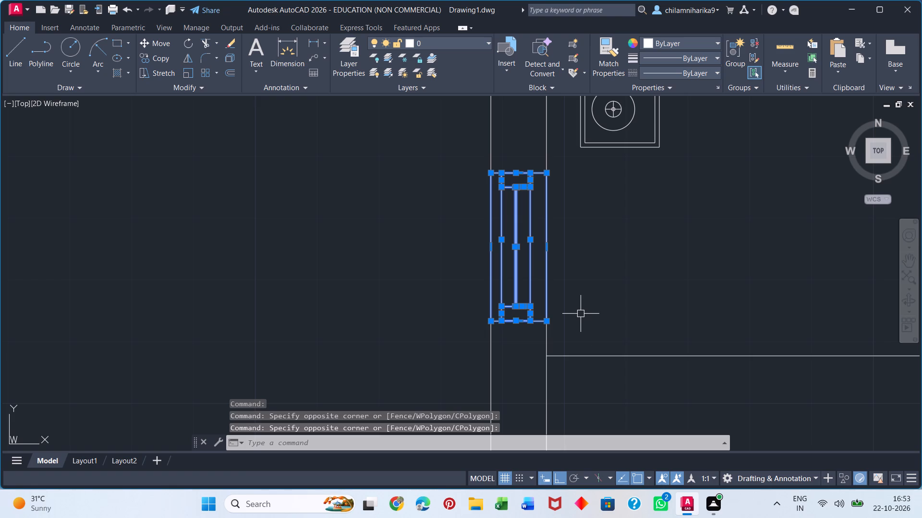
key("g")
key("Return")
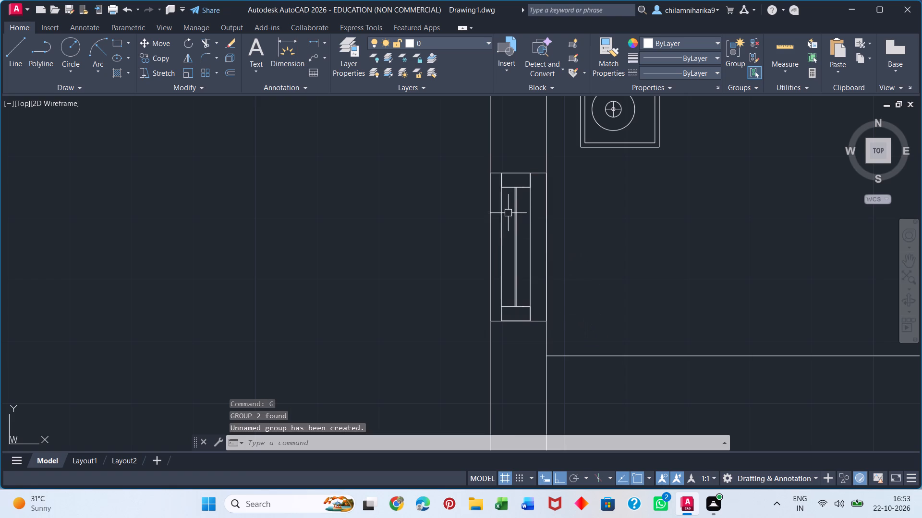
Mirror the grouped bedroom window upward across its top edge, keeping the source objects.
left_click(517, 213)
key("m")
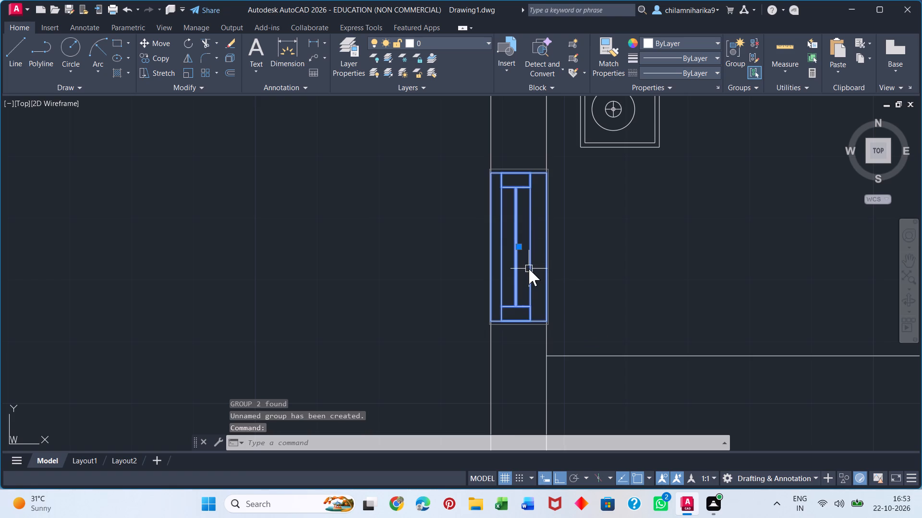
key("i")
key("Return")
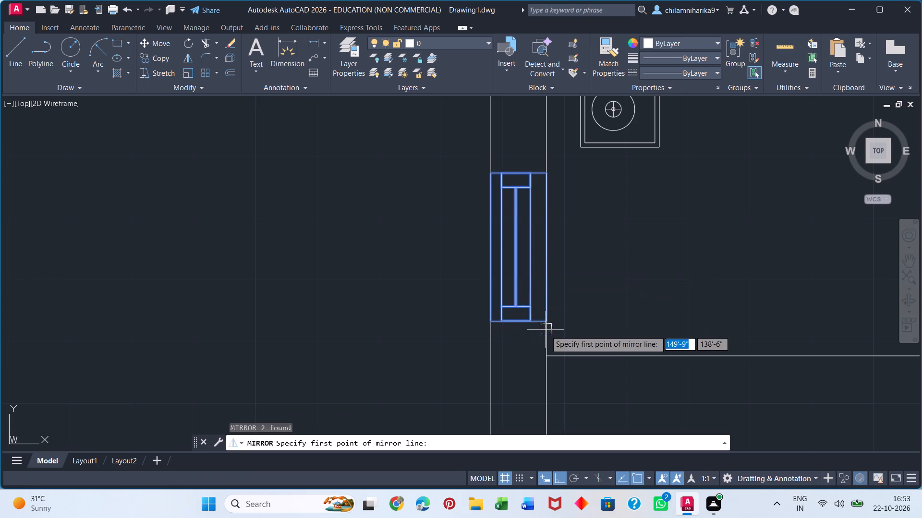
left_click(545, 174)
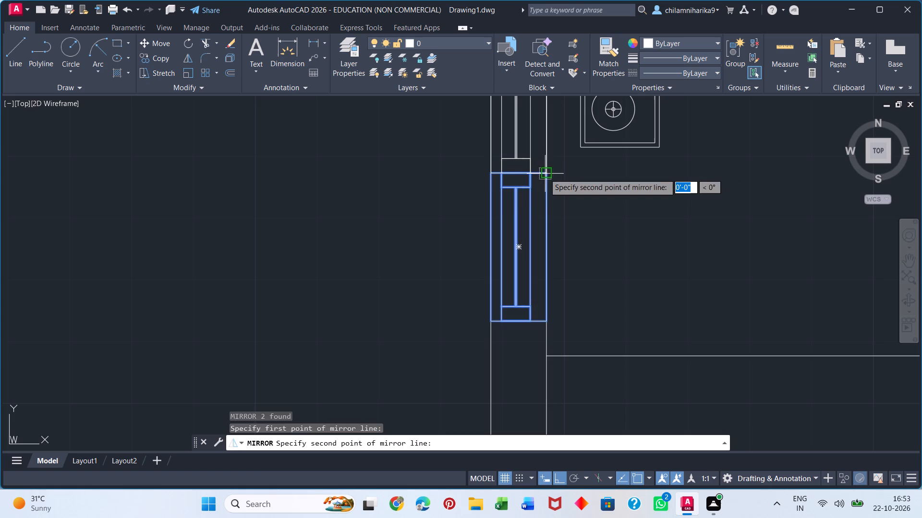
left_click(422, 168)
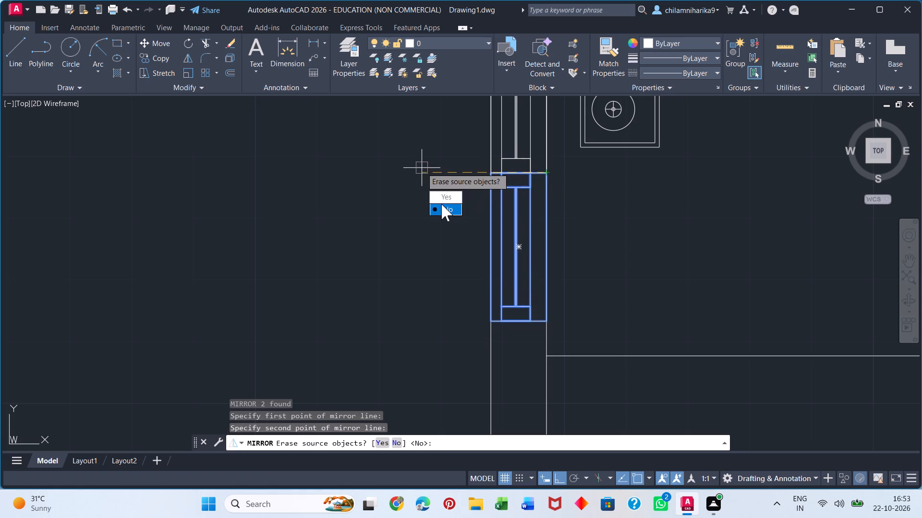
left_click_drag(441, 204, 422, 168)
key("Escape")
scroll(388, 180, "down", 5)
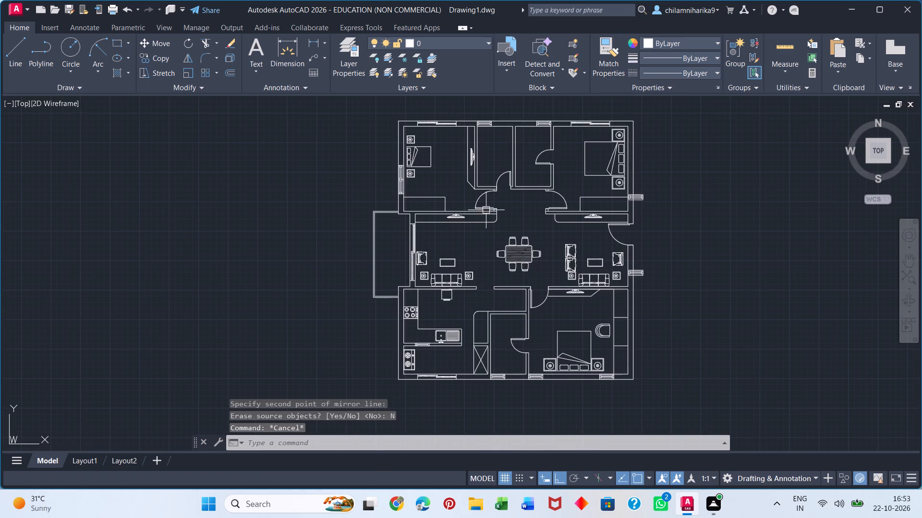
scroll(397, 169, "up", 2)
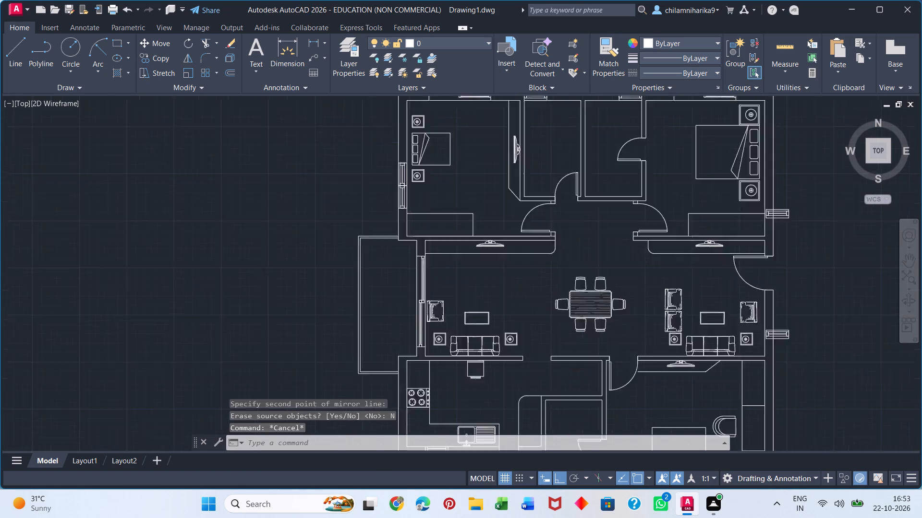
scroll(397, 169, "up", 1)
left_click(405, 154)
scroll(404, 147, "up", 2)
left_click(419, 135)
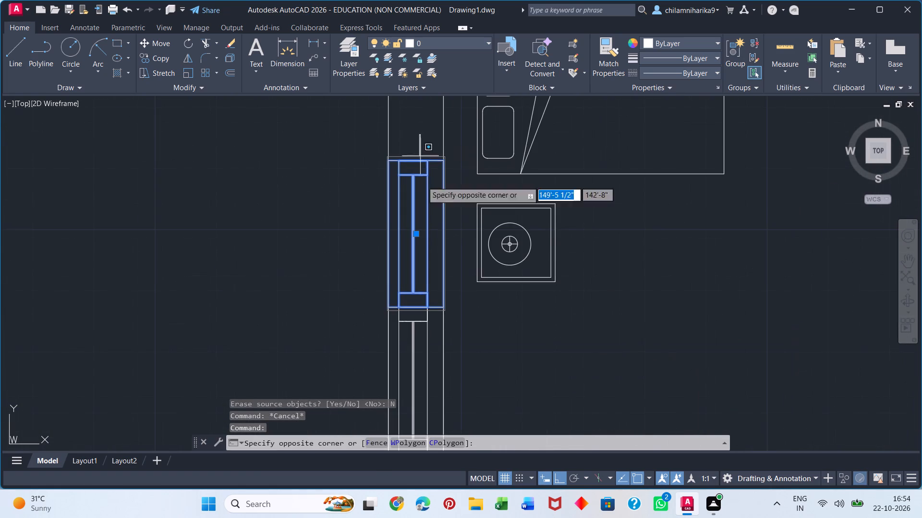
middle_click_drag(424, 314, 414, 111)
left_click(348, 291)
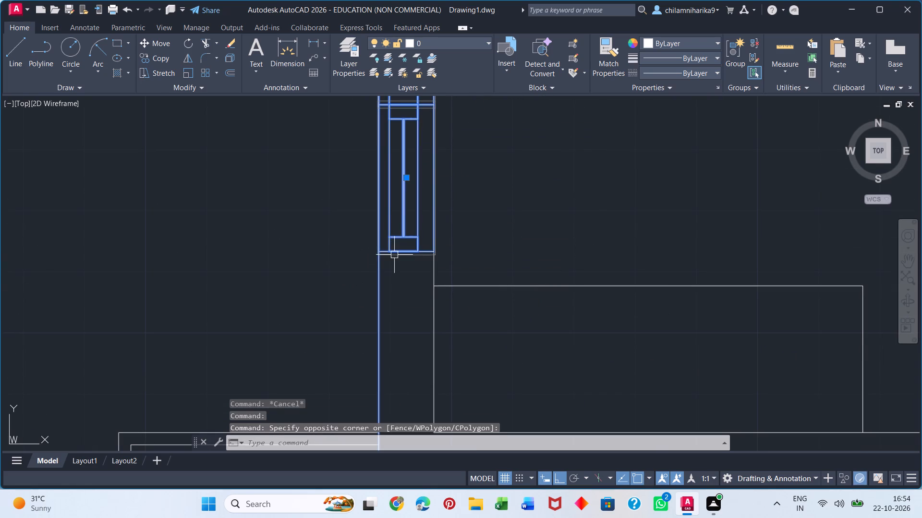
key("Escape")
Group the two stacked windows in the upper-left bedroom's west wall into one double window.
scroll(393, 245, "down", 4)
middle_click_drag(395, 268, 407, 314)
scroll(407, 310, "up", 1)
left_click(388, 213)
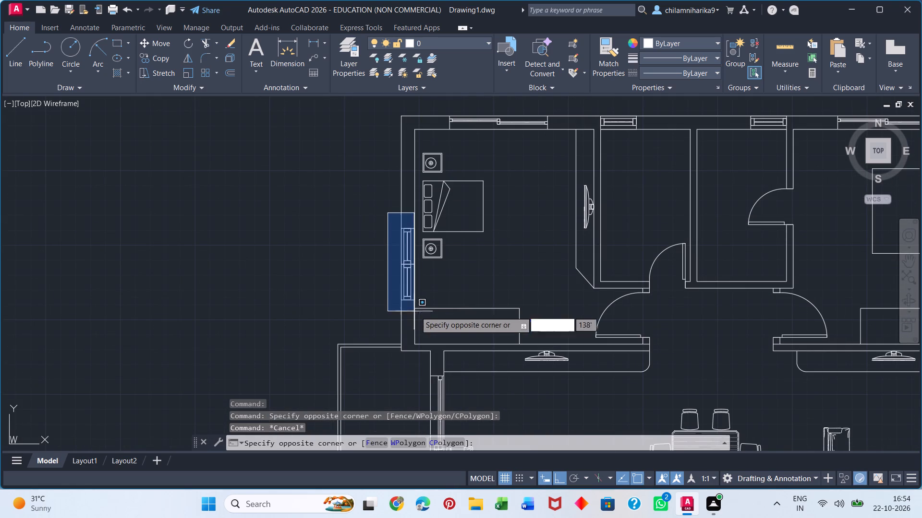
left_click(422, 306)
key("g")
key("Return")
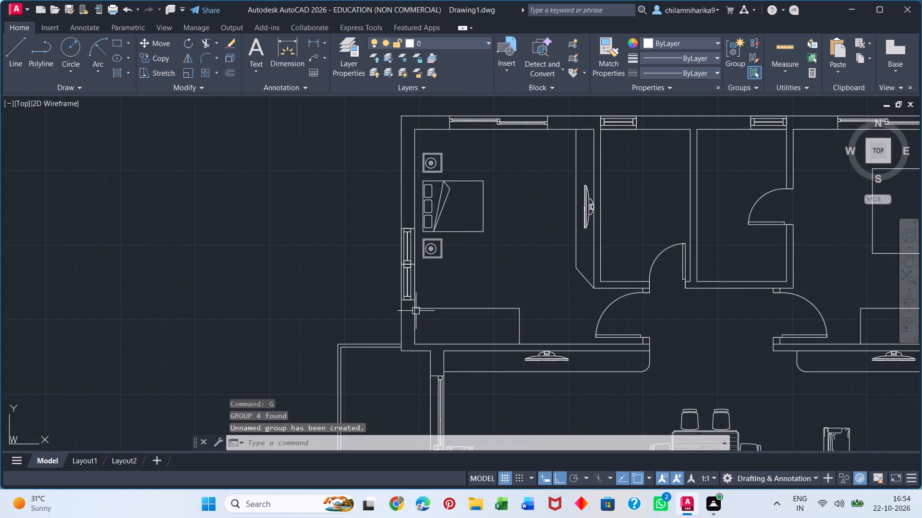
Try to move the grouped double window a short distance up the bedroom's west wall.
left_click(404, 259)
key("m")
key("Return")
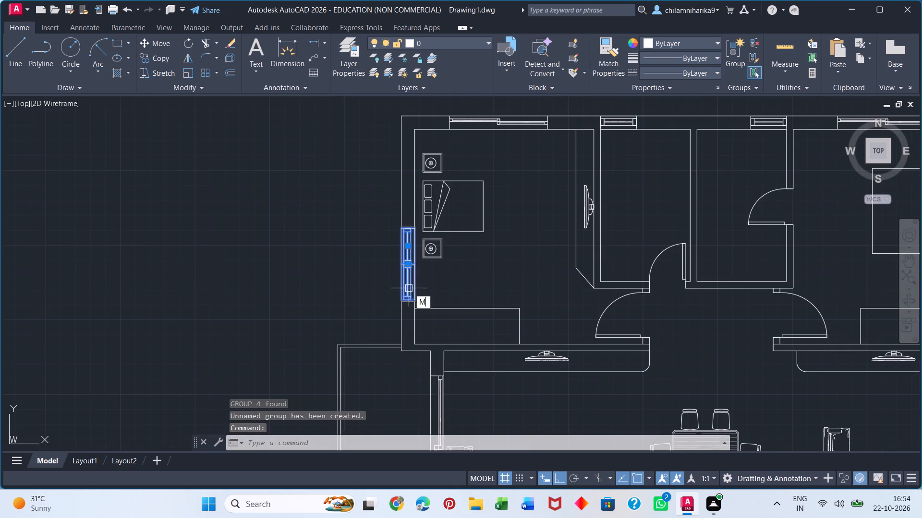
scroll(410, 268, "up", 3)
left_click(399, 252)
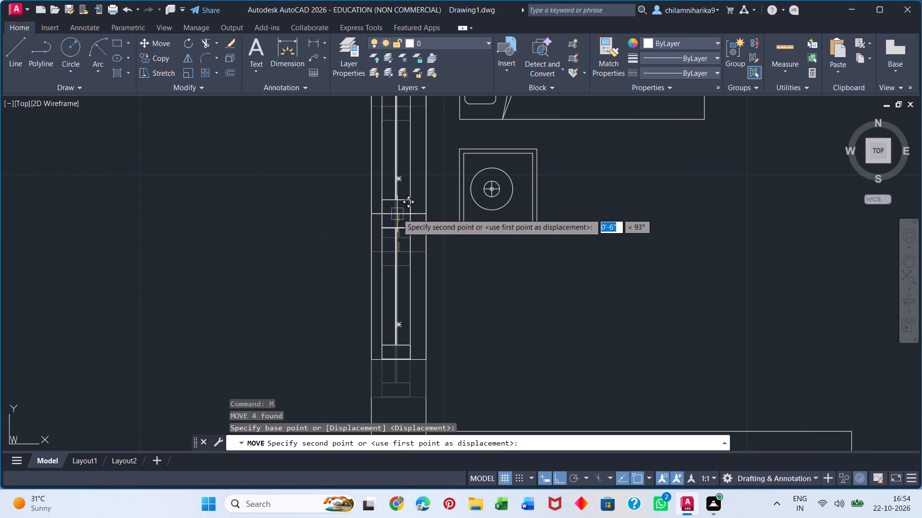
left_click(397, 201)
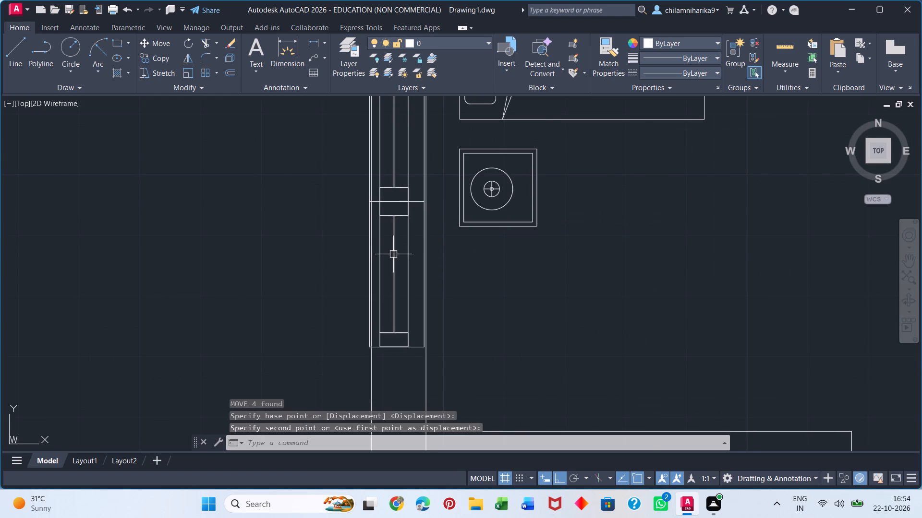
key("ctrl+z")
Move the grouped double window straight up within the bedroom's west wall, using its lower inner corner as base point.
scroll(406, 301, "up", 4)
left_click(406, 301)
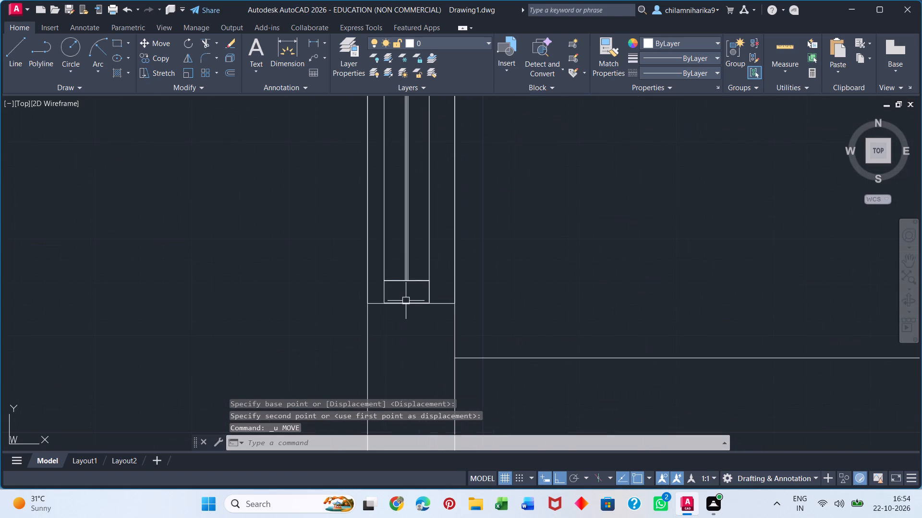
key("m")
key("Return")
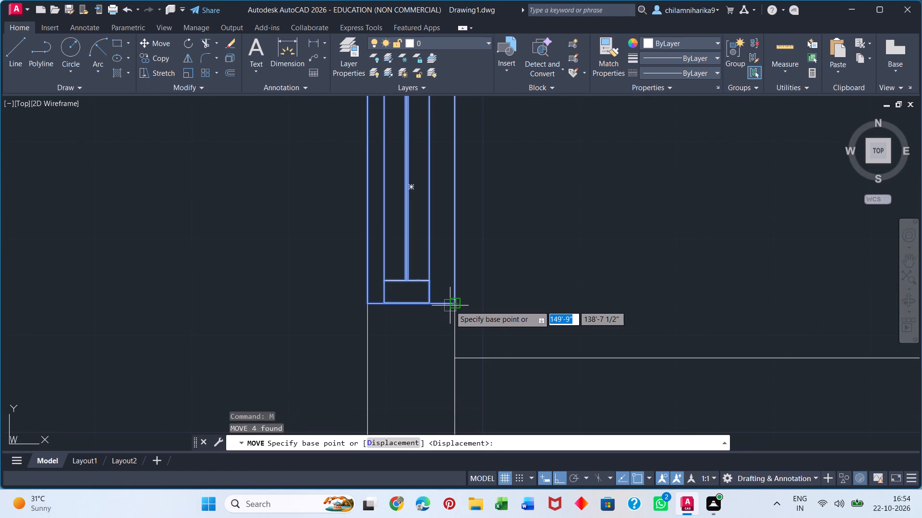
left_click(450, 306)
left_click(456, 230)
scroll(477, 256, "down", 5)
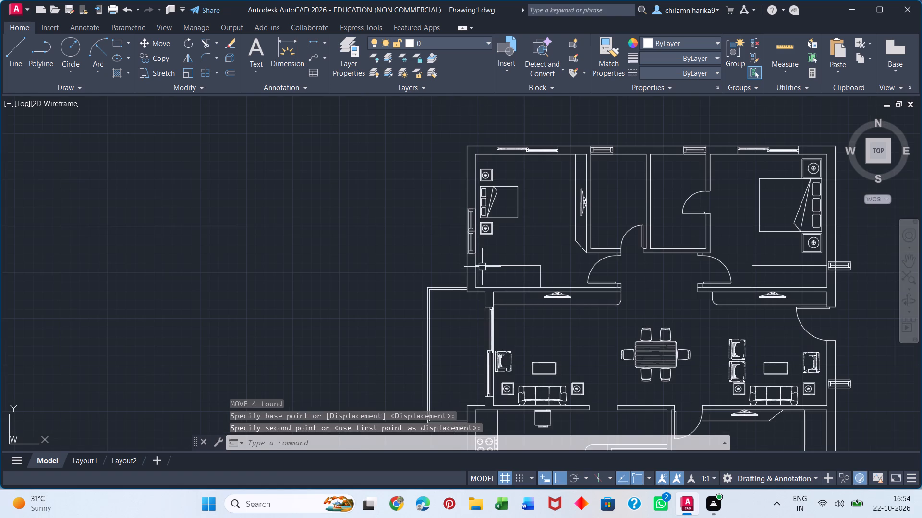
Copy the grouped double window horizontally from the west wall into the opposite bedroom's east wall, aligned with the wall faces.
middle_click_drag(575, 341, 430, 278)
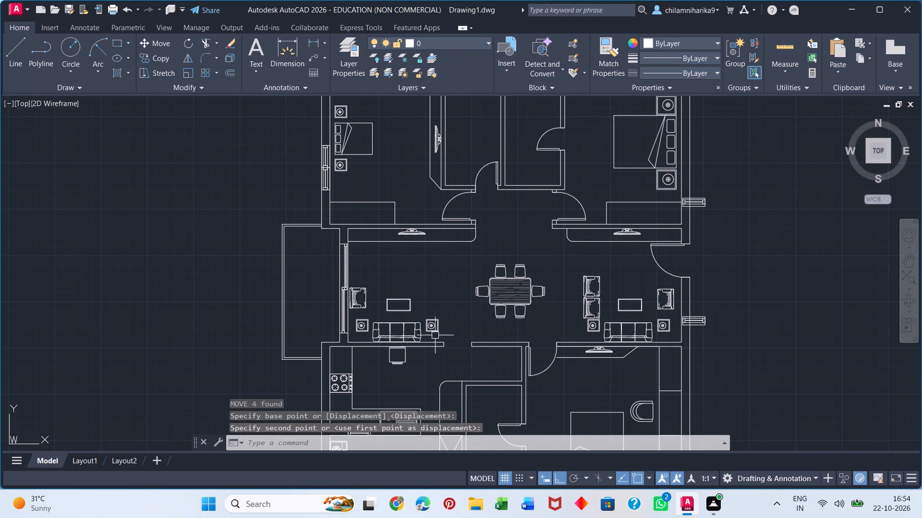
middle_click_drag(432, 335, 409, 325)
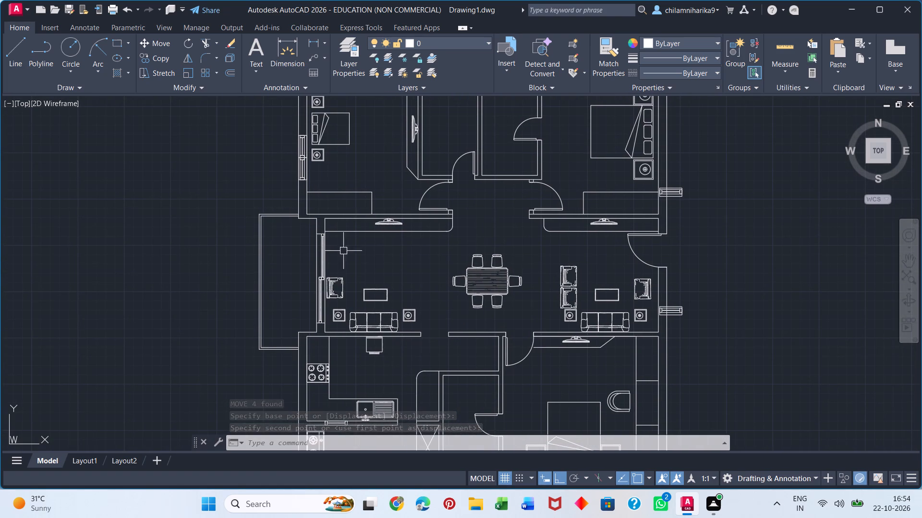
left_click(303, 166)
key("c")
key("o")
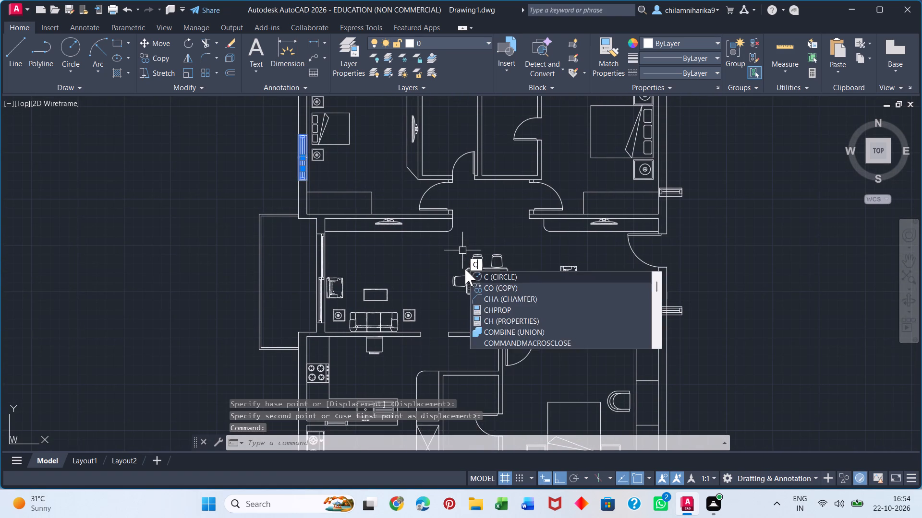
key("Return")
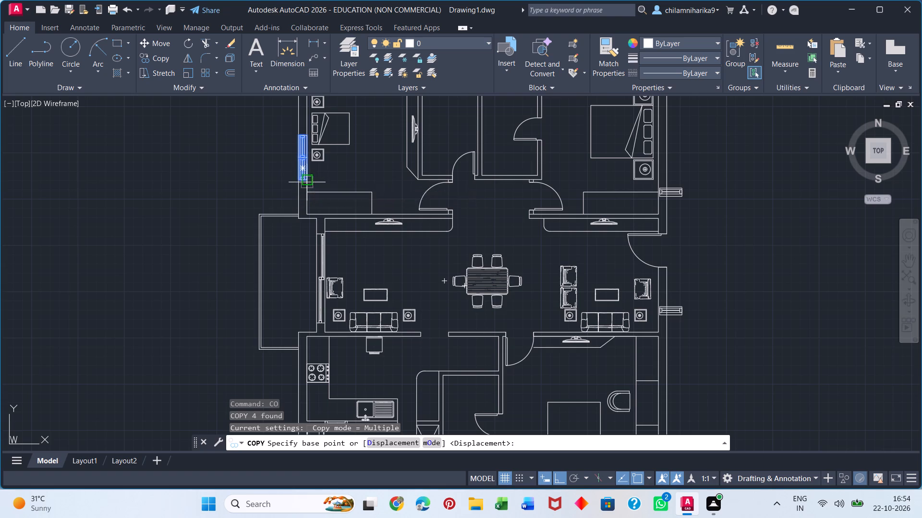
left_click(307, 182)
scroll(667, 180, "up", 6)
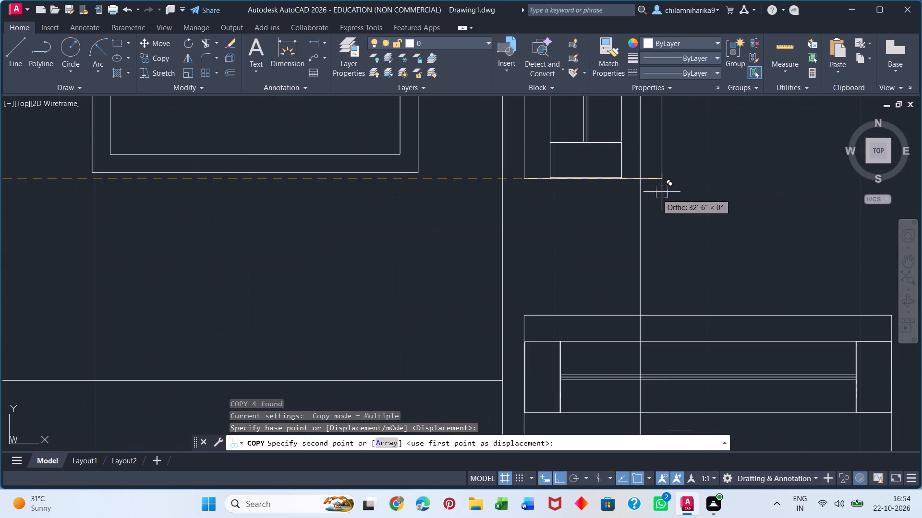
left_click(639, 181)
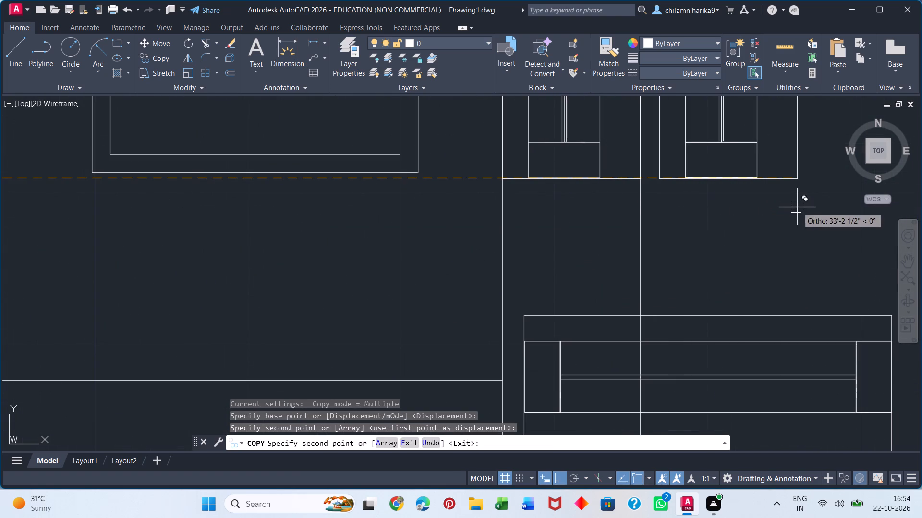
key("space")
Delete the loose horizontal window and its rectangle lying across the upper-right bedroom's east wall.
left_click(722, 319)
left_click(724, 312)
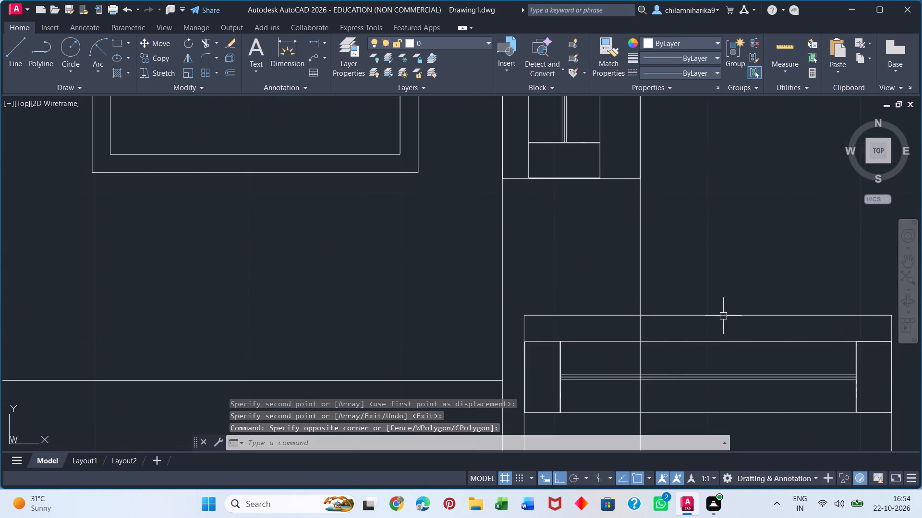
left_click(723, 314)
scroll(725, 315, "down", 4)
left_click(767, 317)
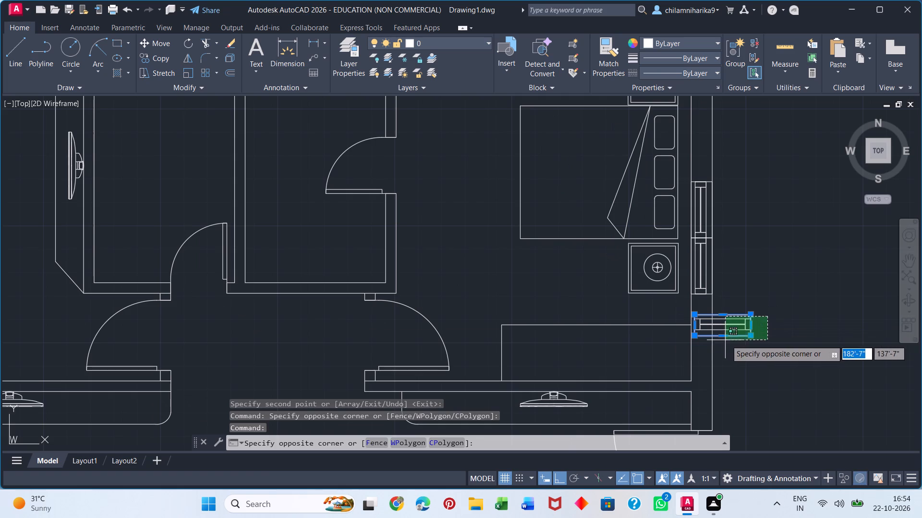
left_click(783, 324)
left_click_drag(674, 309, 677, 317)
left_click(765, 345)
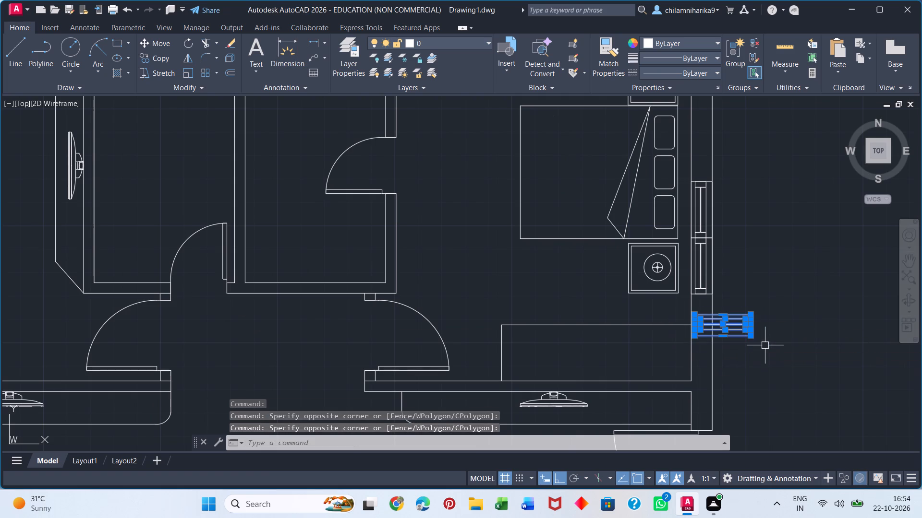
key("Delete")
Delete the loose horizontal window and its rectangle projecting from the living room's east wall.
scroll(688, 320, "down", 5)
scroll(653, 343, "up", 2)
middle_click_drag(646, 339, 540, 248)
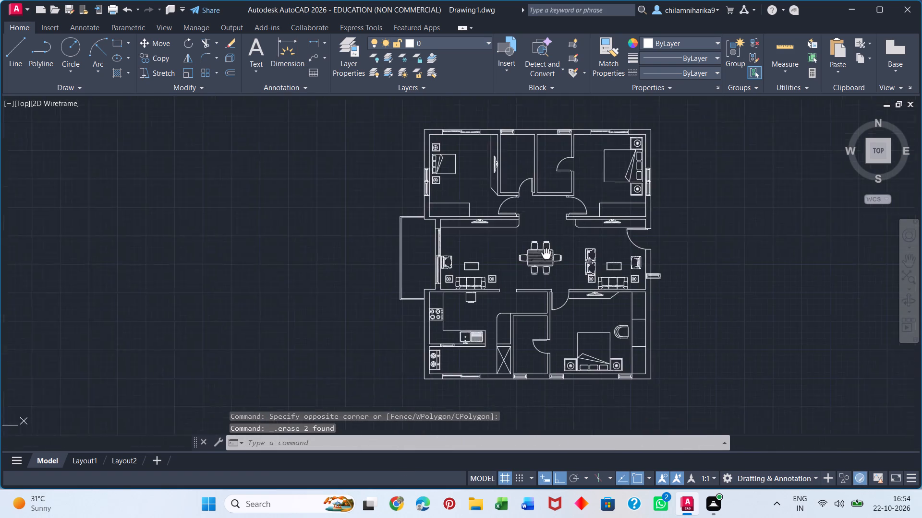
scroll(540, 248, "up", 1)
middle_click_drag(540, 248, 539, 247)
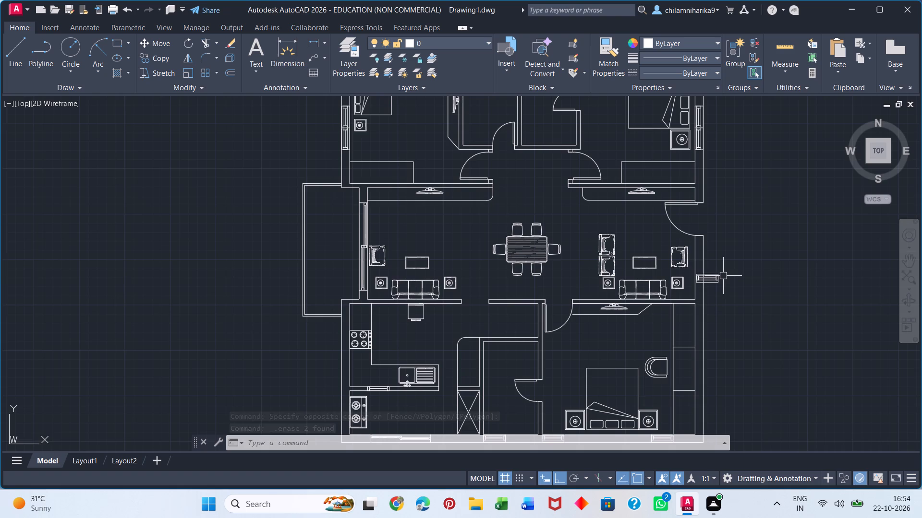
left_click(731, 263)
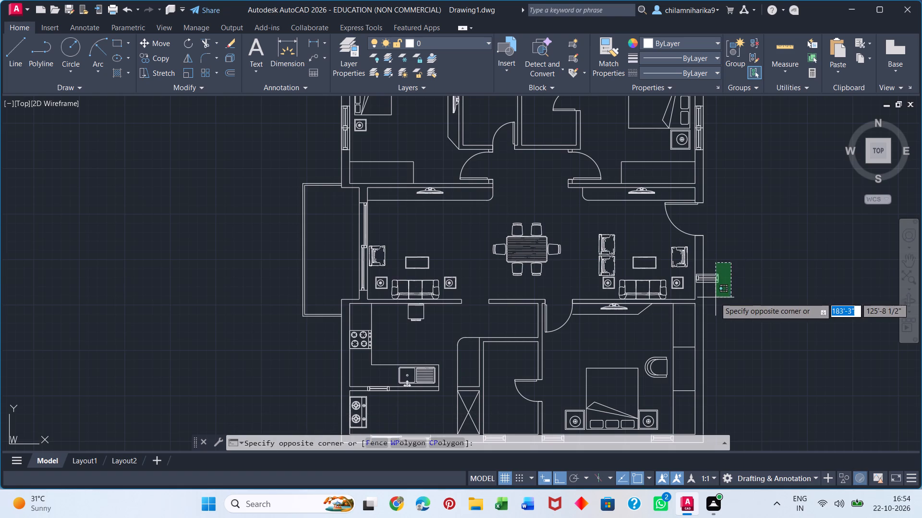
left_click(740, 289)
left_click_drag(688, 271, 690, 277)
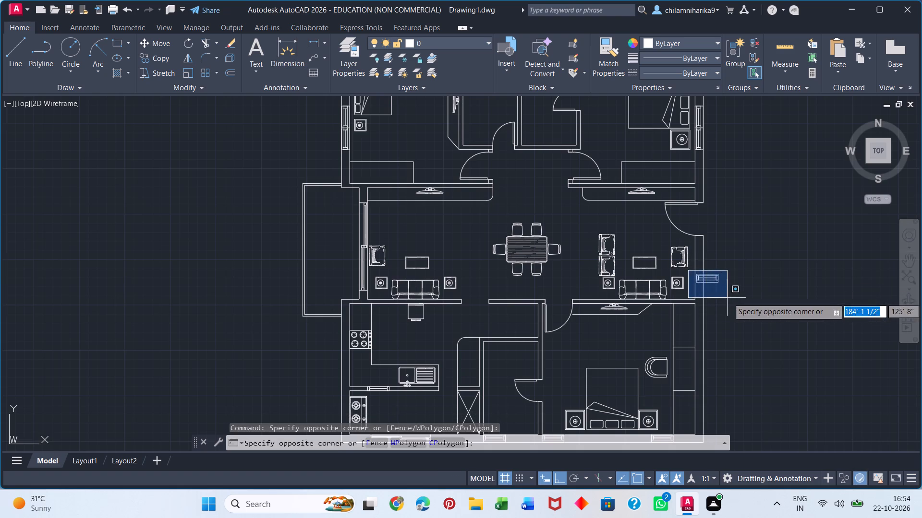
left_click(730, 297)
key("Delete")
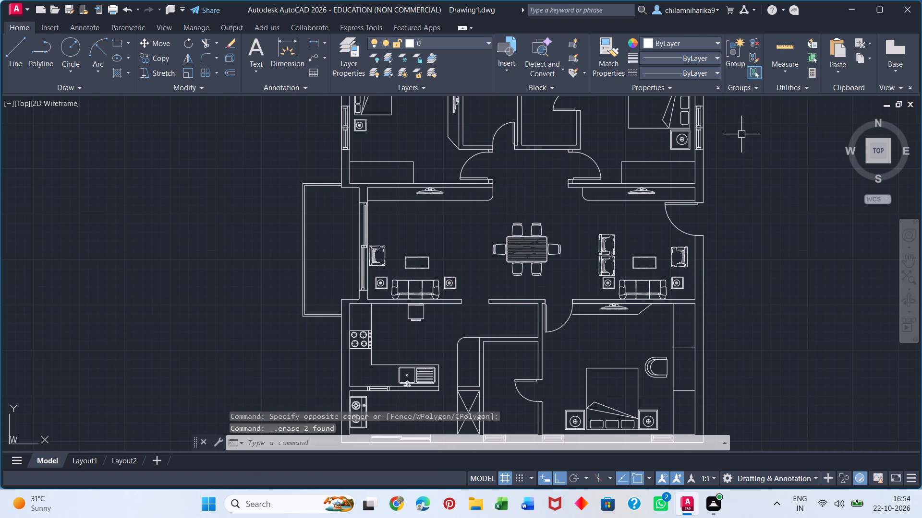
Copy the double window about 13'-1" down the east wall from the bedroom to beside the living room seating.
scroll(713, 124, "up", 1)
left_click(691, 131)
key("c")
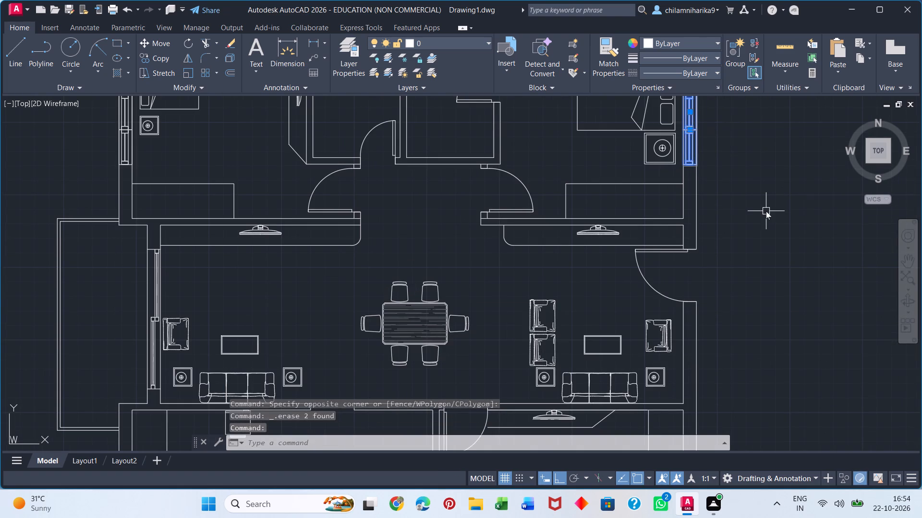
key("o")
key("Return")
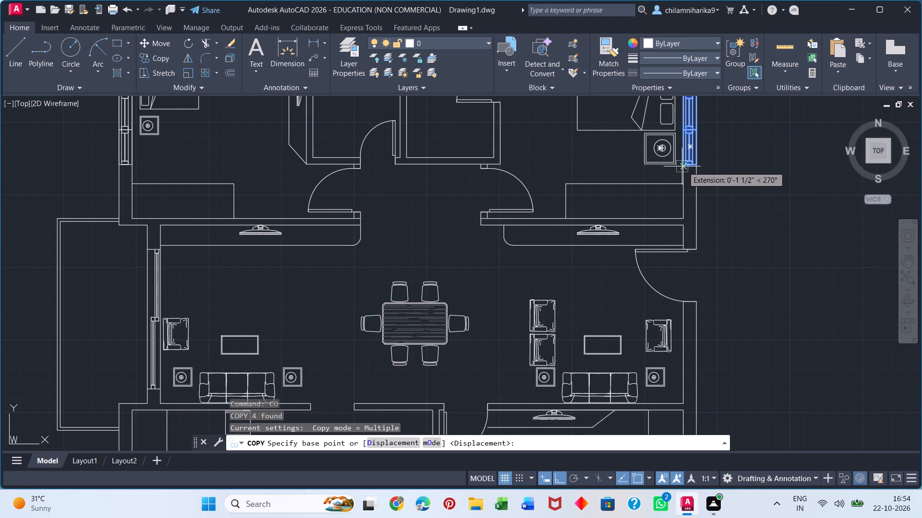
left_click_drag(683, 166, 684, 171)
scroll(690, 390, "up", 3)
middle_click_drag(689, 388, 677, 313)
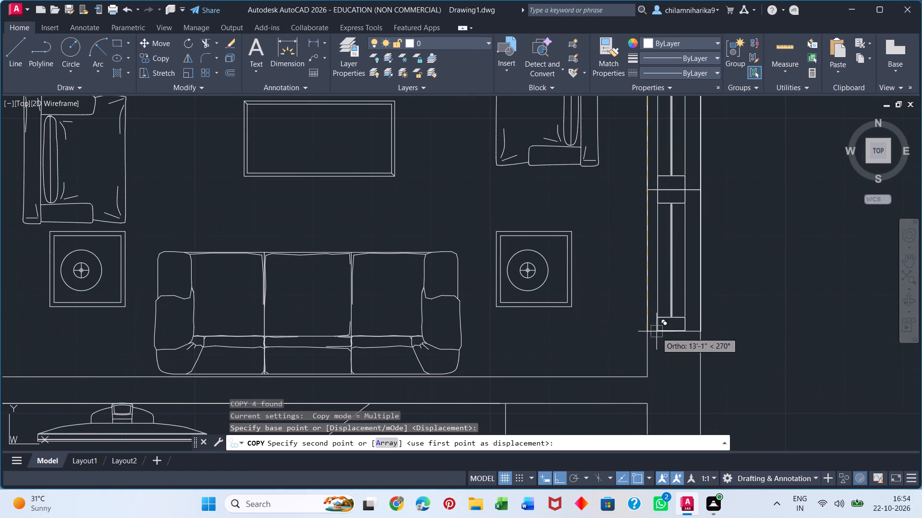
left_click(650, 334)
scroll(667, 336, "down", 3)
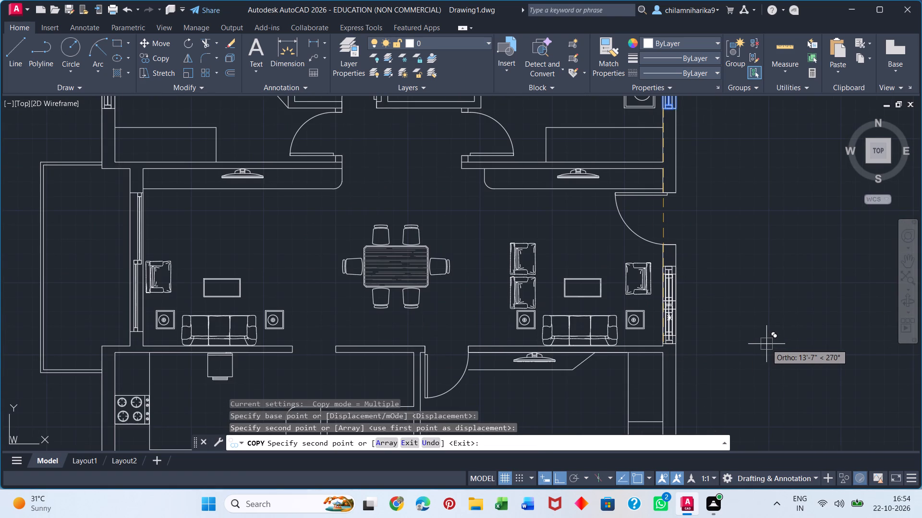
key("space")
Group the easternmost window in the lower bedroom's south wall with its surrounding wall-width rectangle.
middle_click_drag(654, 349, 655, 347)
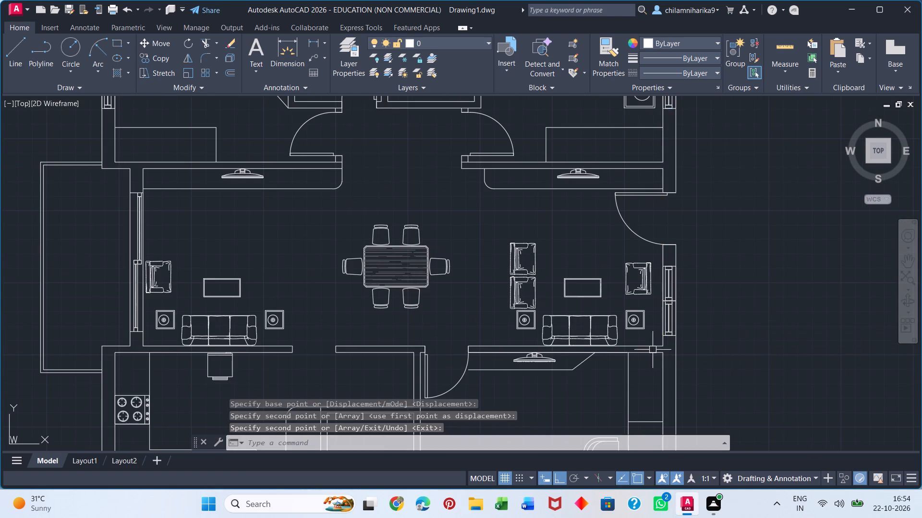
middle_click_drag(655, 347, 643, 106)
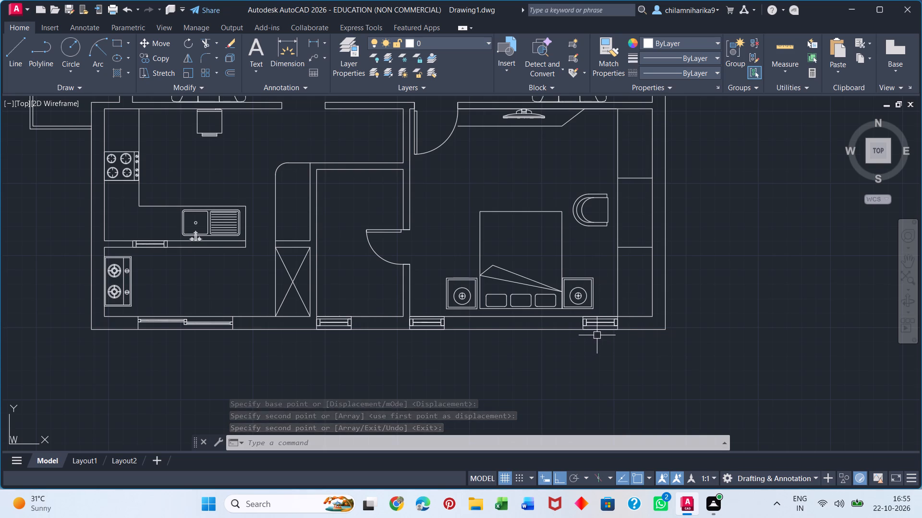
scroll(597, 335, "up", 2)
left_click(603, 308)
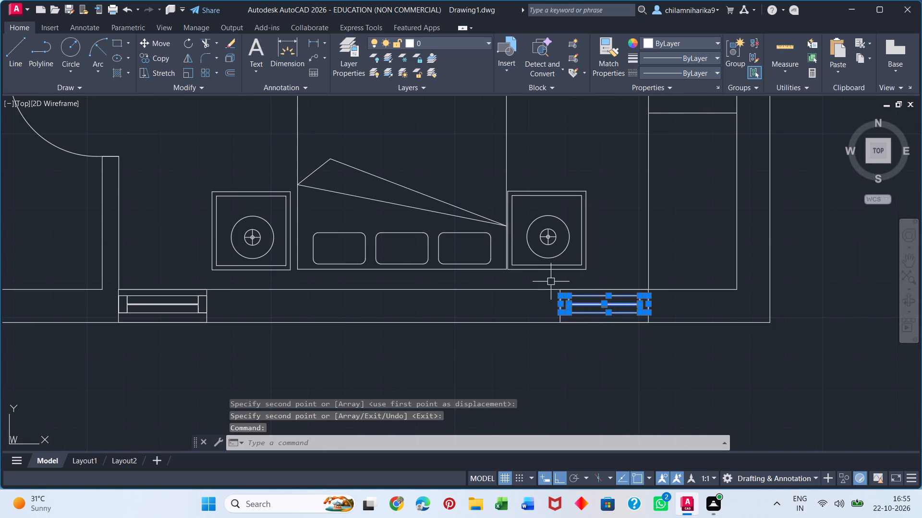
left_click(551, 281)
left_click(669, 335)
key("g")
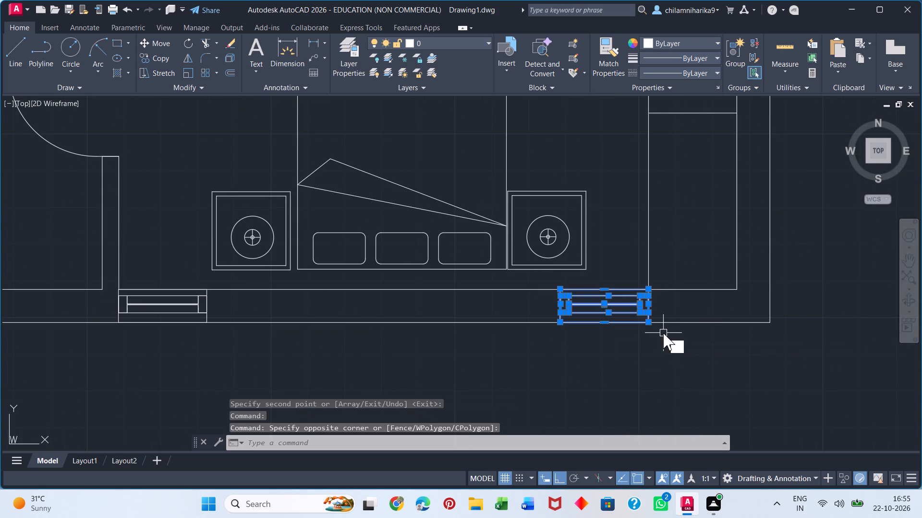
key("Return")
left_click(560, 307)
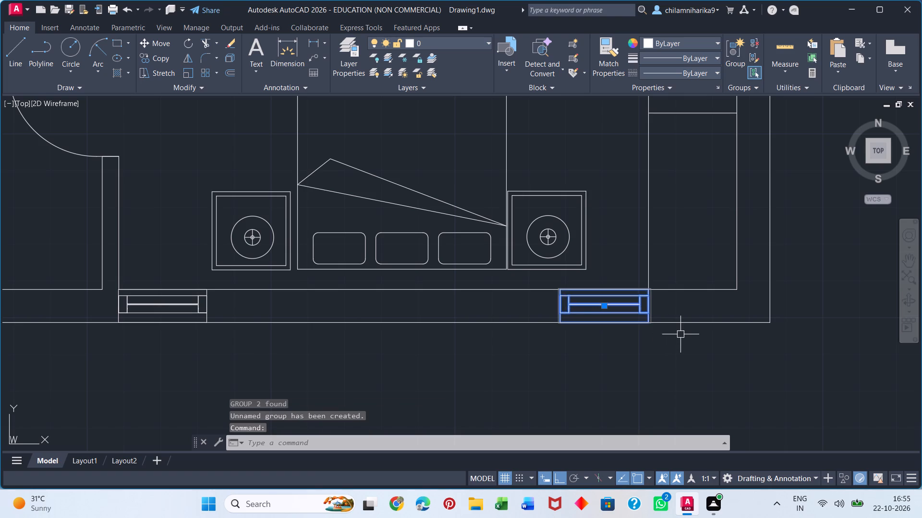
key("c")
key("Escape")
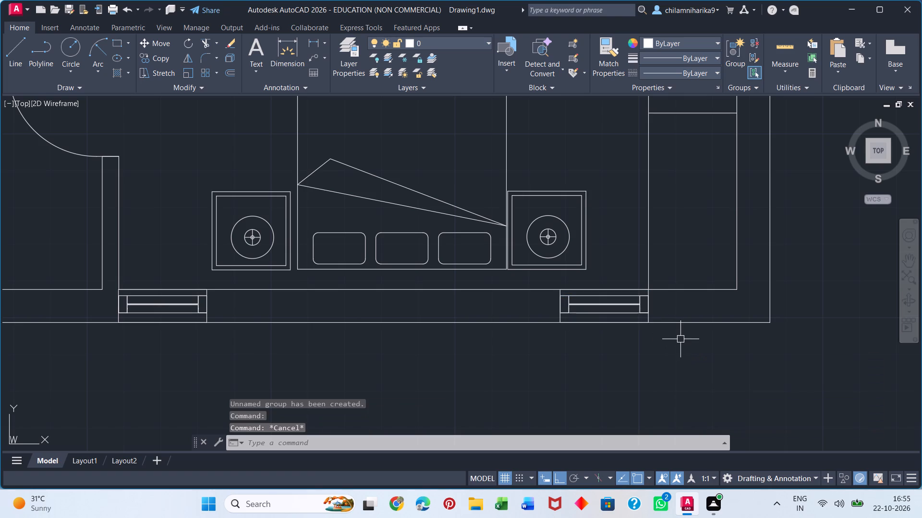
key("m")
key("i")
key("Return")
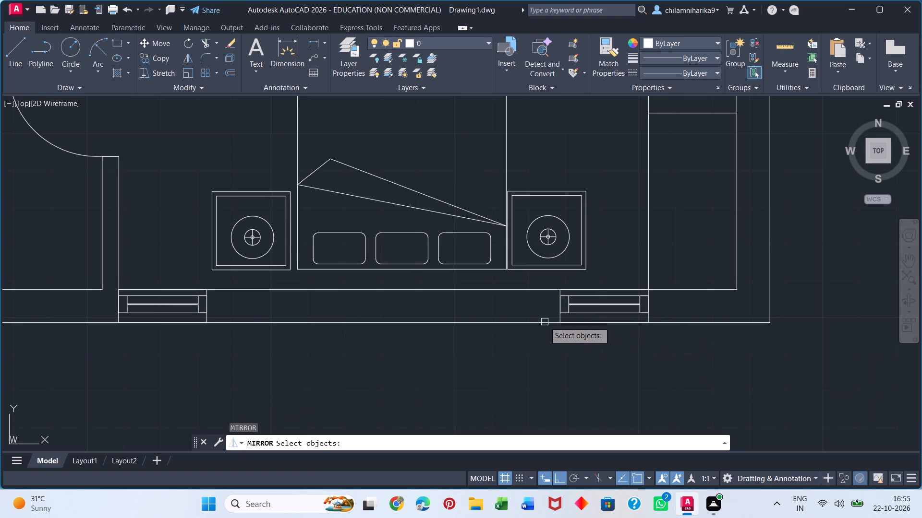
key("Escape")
Mirror the easternmost window group in the lower bedroom's south wall about its west edge, keeping the original.
left_click(564, 310)
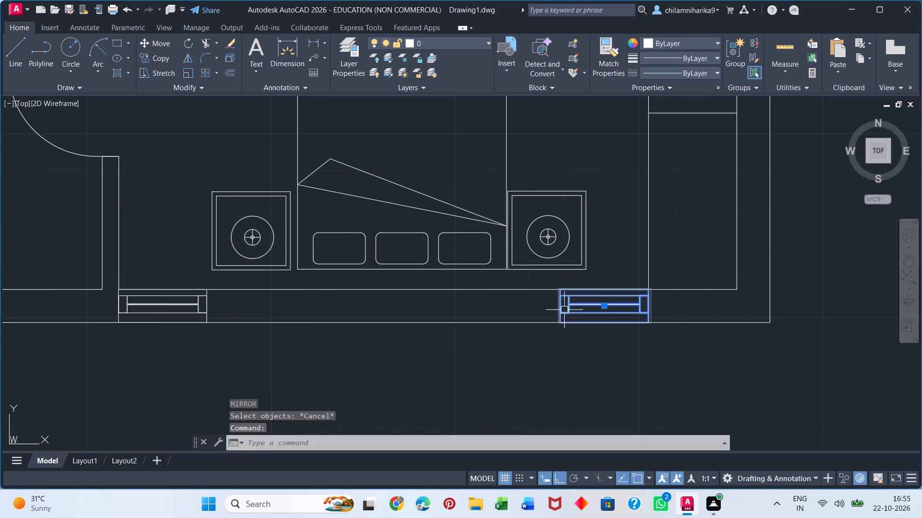
type("MI")
key("Return")
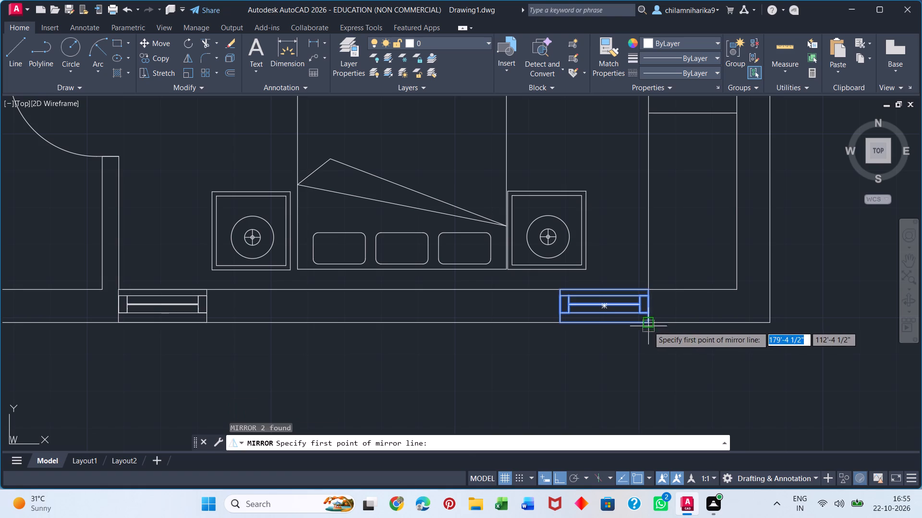
left_click(558, 324)
left_click(546, 360)
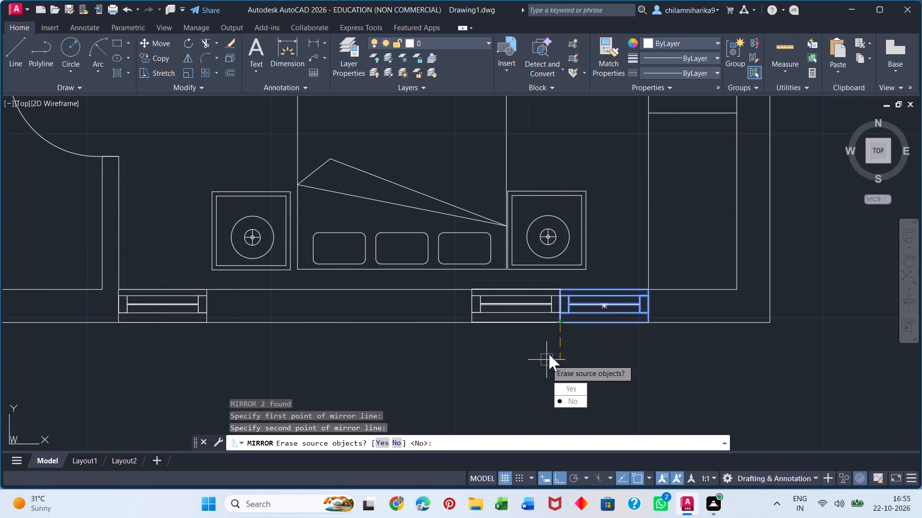
key("space")
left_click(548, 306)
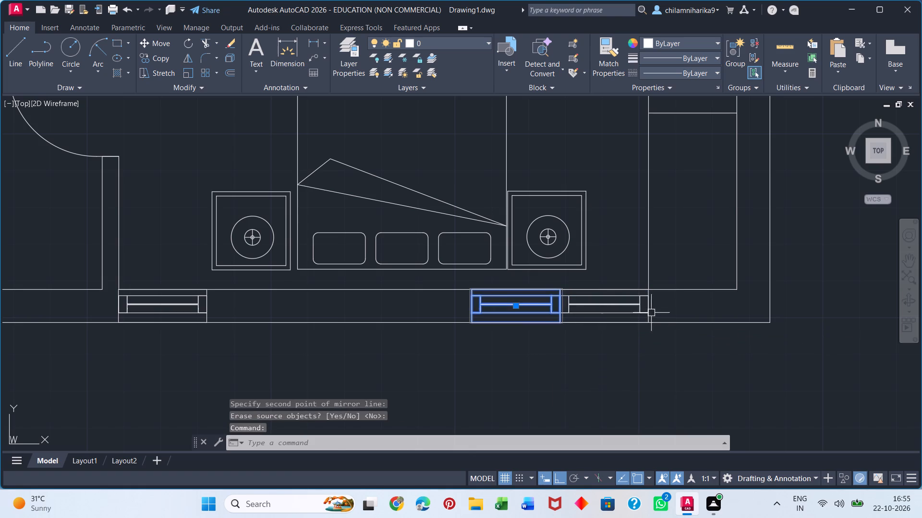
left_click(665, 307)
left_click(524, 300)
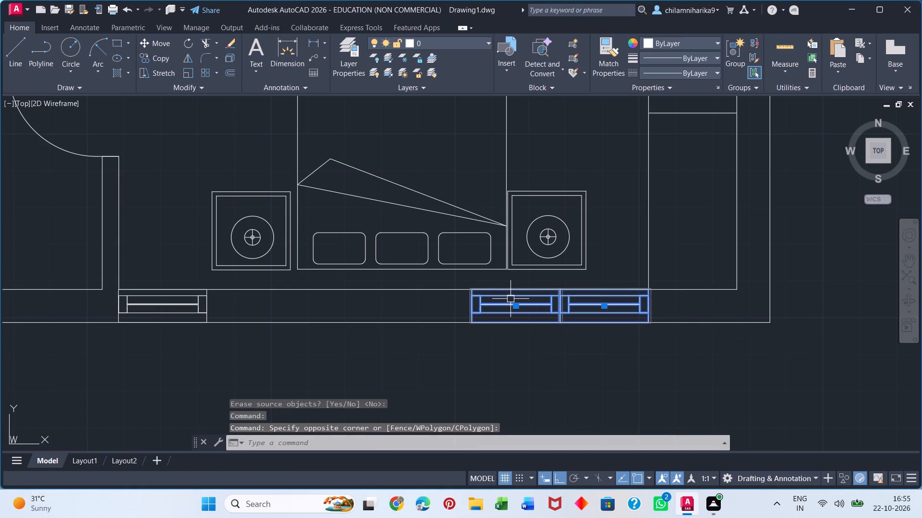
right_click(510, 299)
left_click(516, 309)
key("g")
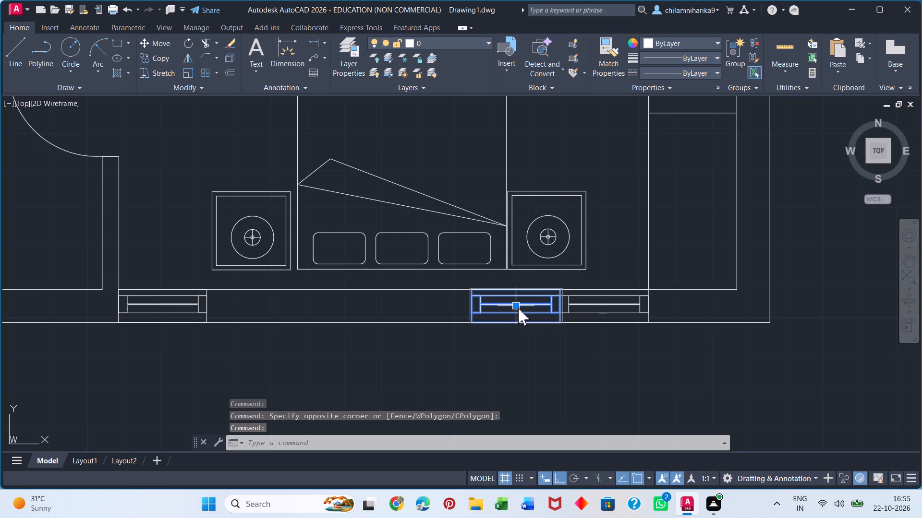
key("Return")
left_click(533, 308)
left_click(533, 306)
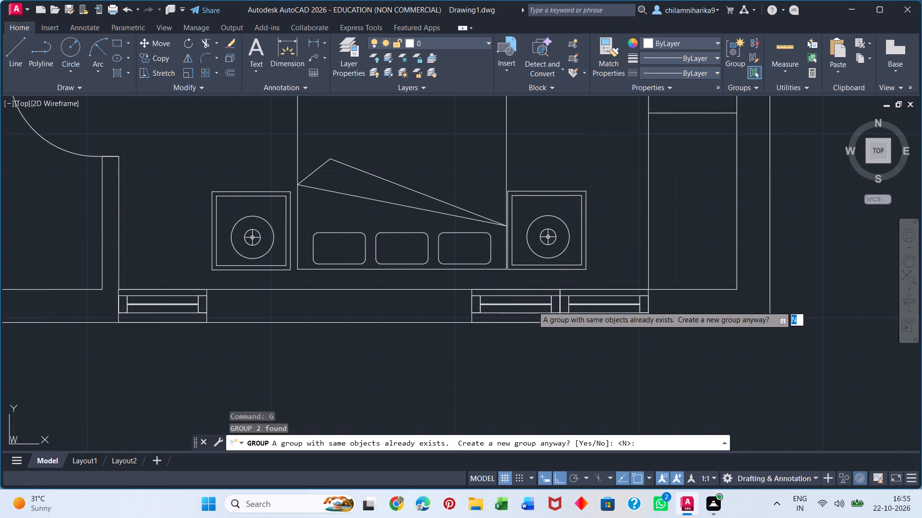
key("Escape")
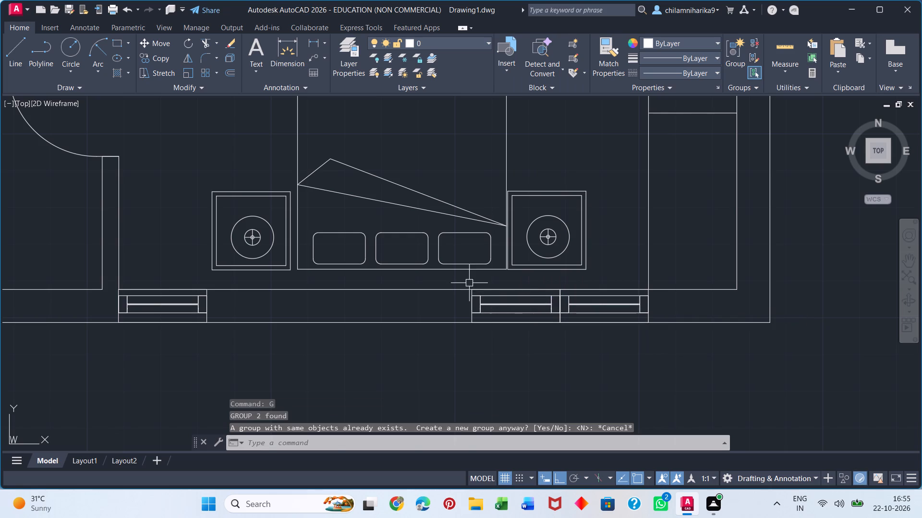
Group the two adjoining windows at the east end of the lower bedroom's south wall into one double window.
left_click(462, 283)
left_click(656, 336)
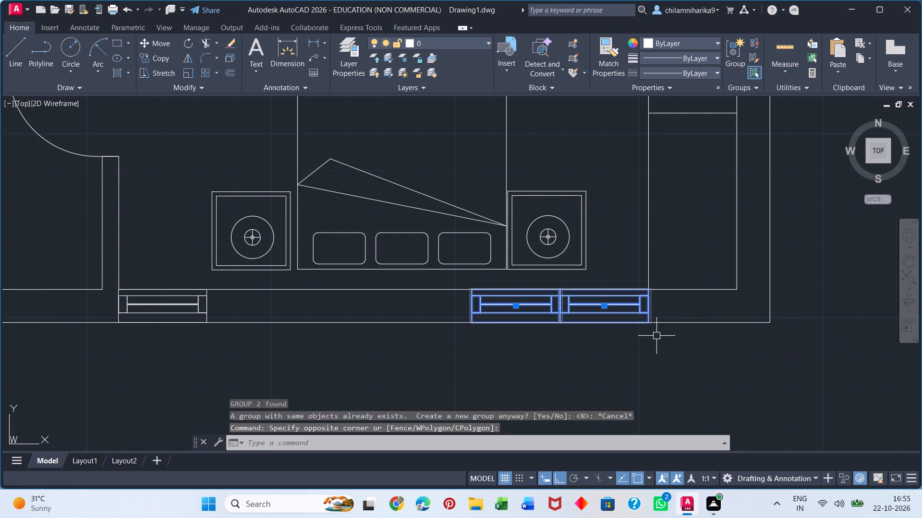
key("g")
key("Return")
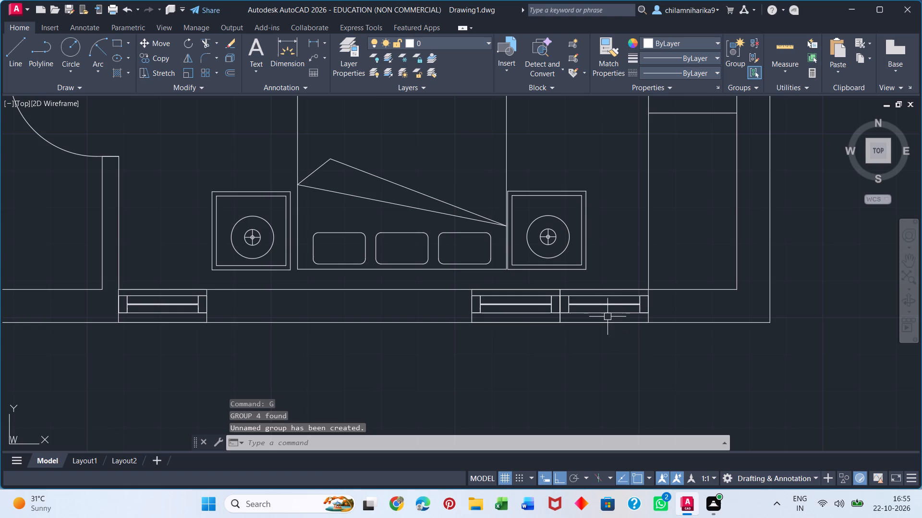
left_click(607, 304)
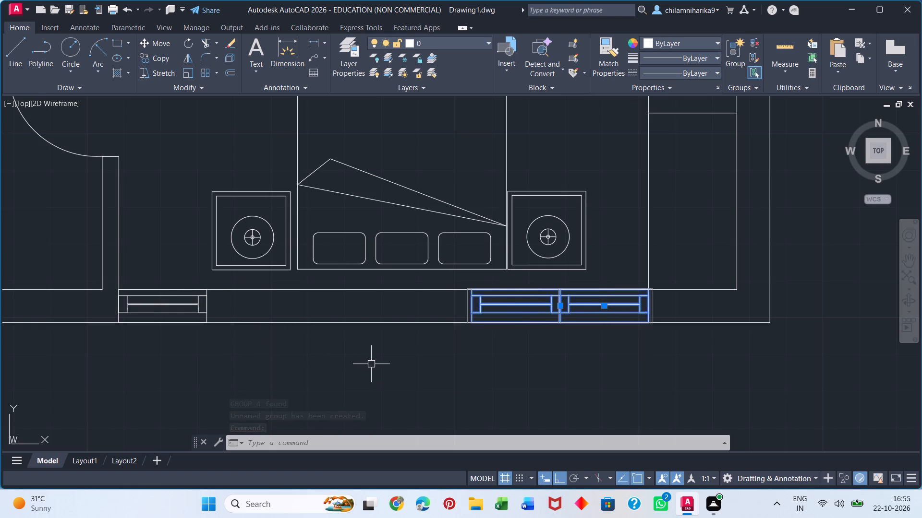
Delete the single window and its rectangle at the west end of the lower bedroom's south wall.
left_click(198, 305)
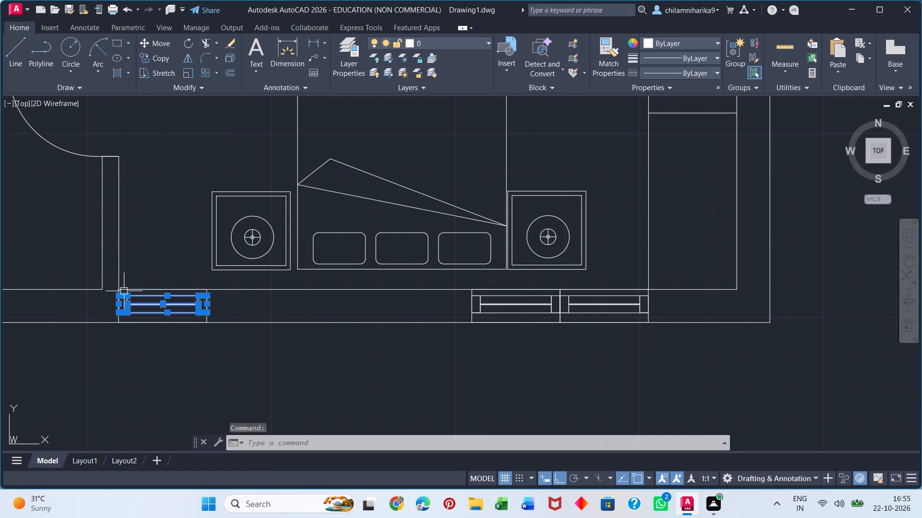
left_click(112, 278)
left_click(239, 348)
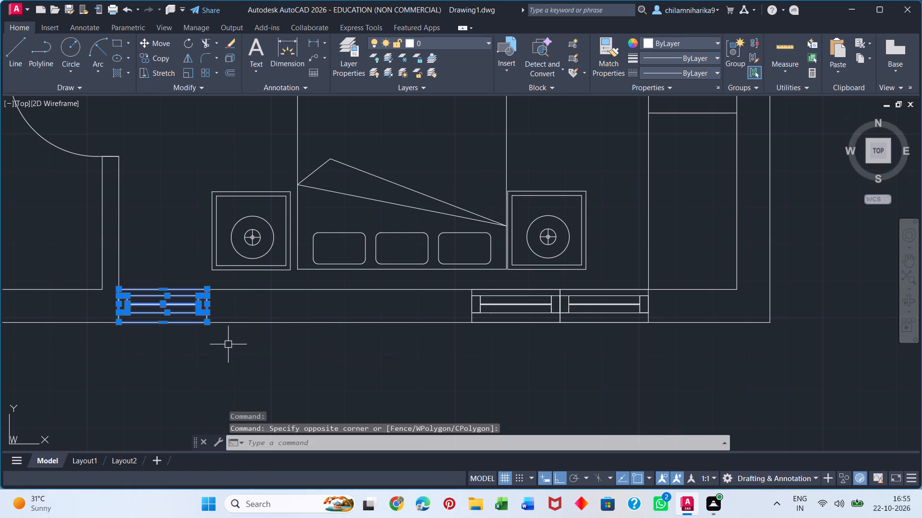
key("Delete")
Copy the double window 8'-0" west along the lower bedroom's south wall to the room's inner west corner.
left_click_drag(467, 275, 465, 284)
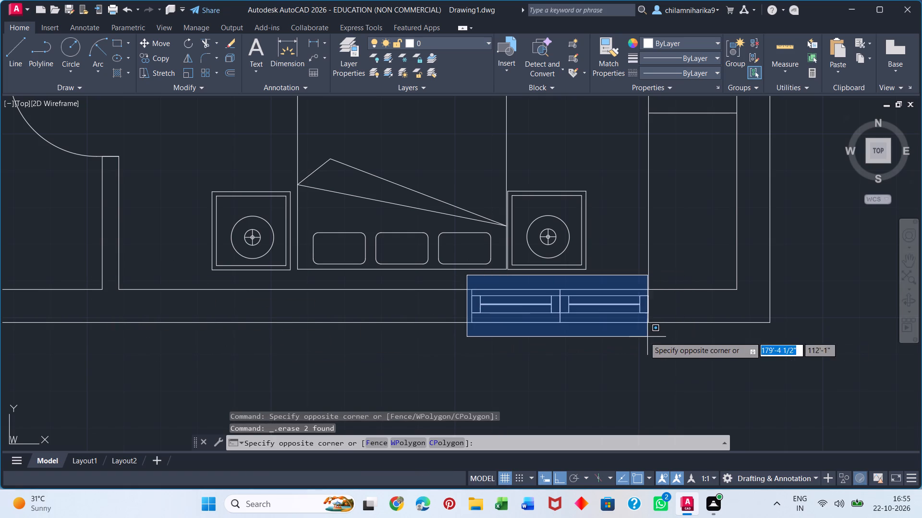
left_click(658, 338)
key("c")
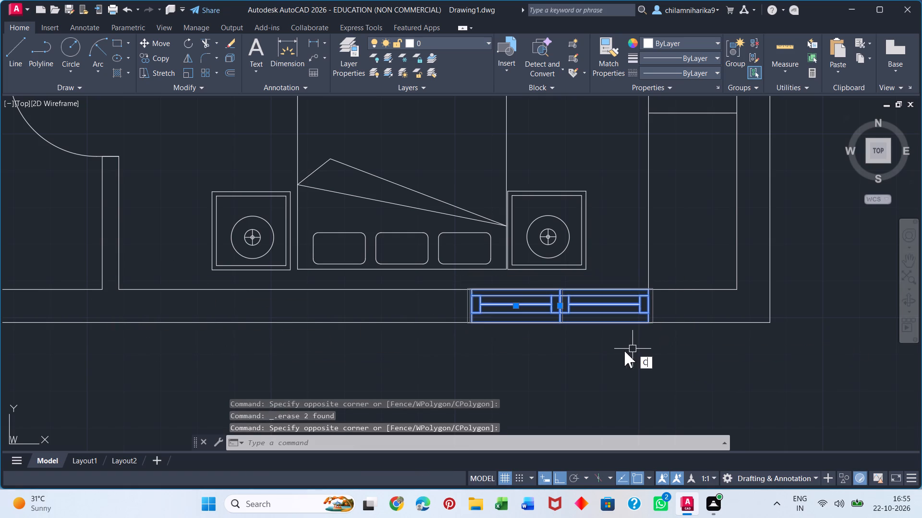
key("o")
key("Return")
left_click_drag(473, 323, 462, 323)
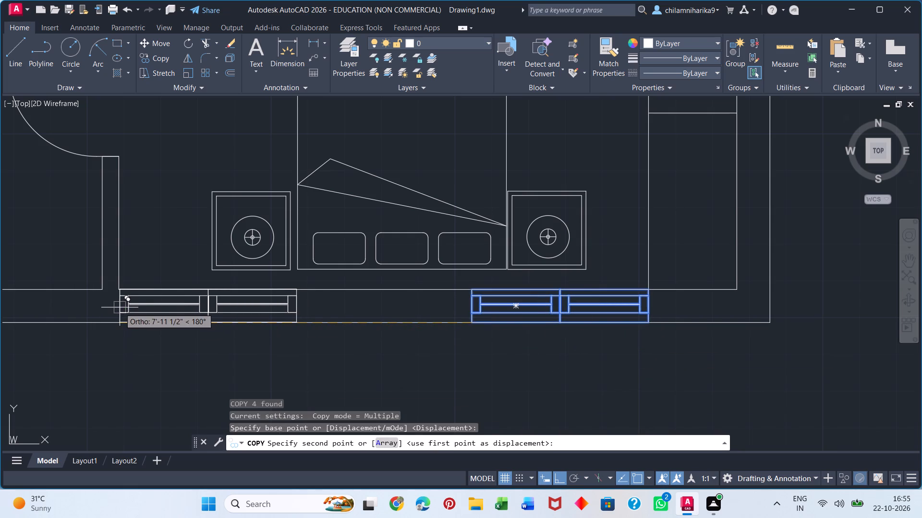
scroll(120, 294, "up", 2)
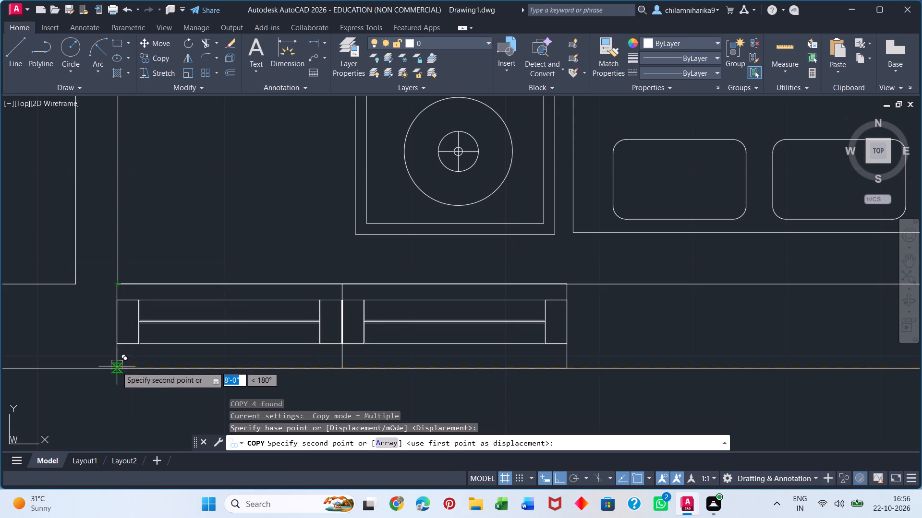
left_click(118, 367)
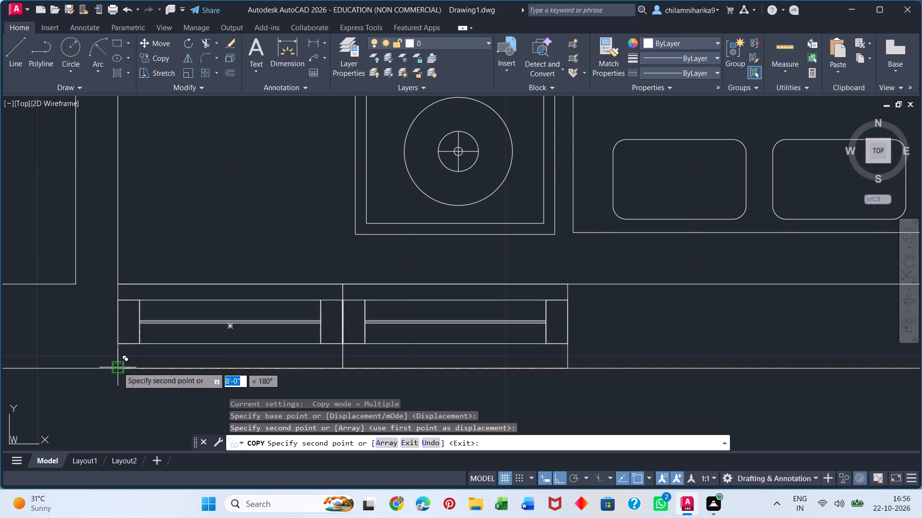
key("Escape")
Mirror the window in the kitchen wall beside the sink about its east edge, keeping the original.
scroll(243, 287, "down", 4)
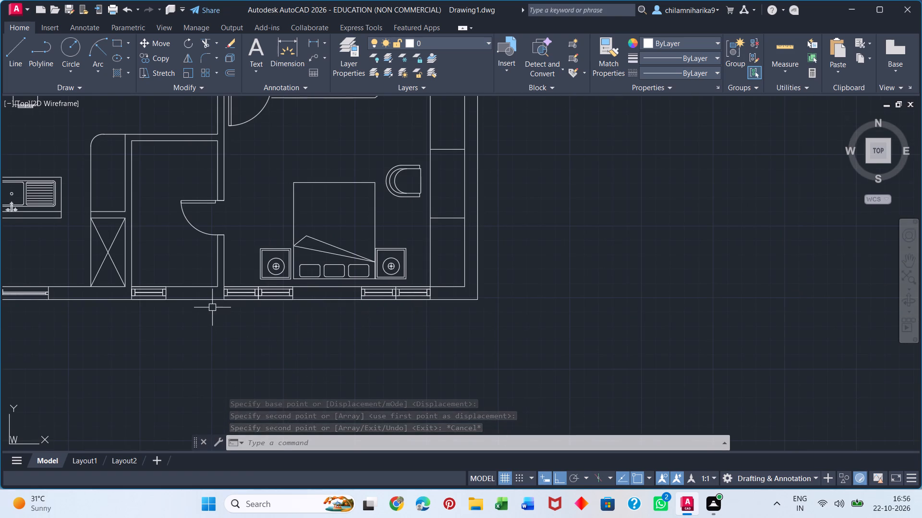
middle_click_drag(212, 297, 420, 338)
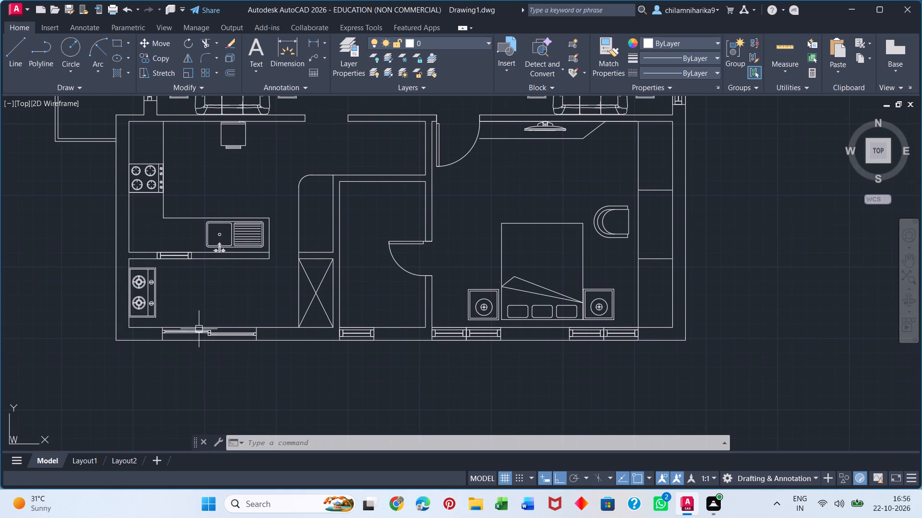
scroll(179, 245, "up", 2)
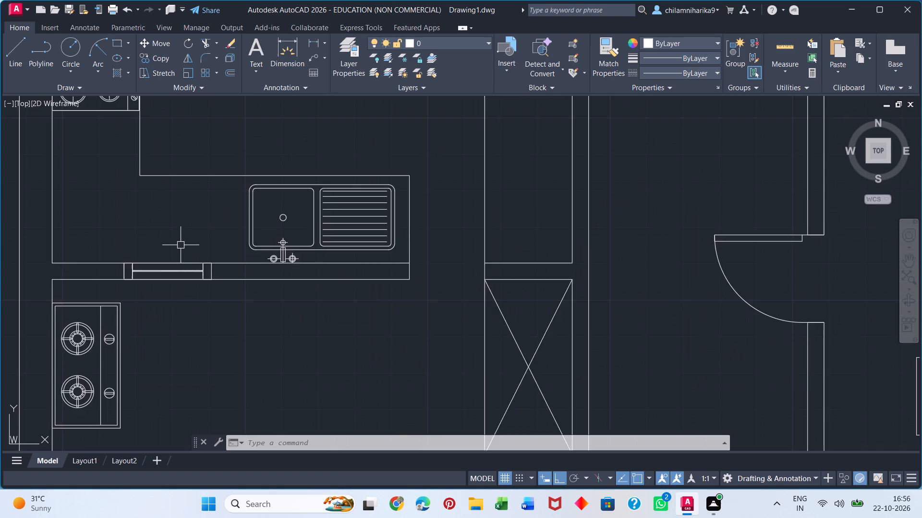
scroll(182, 245, "up", 1)
left_click(185, 288)
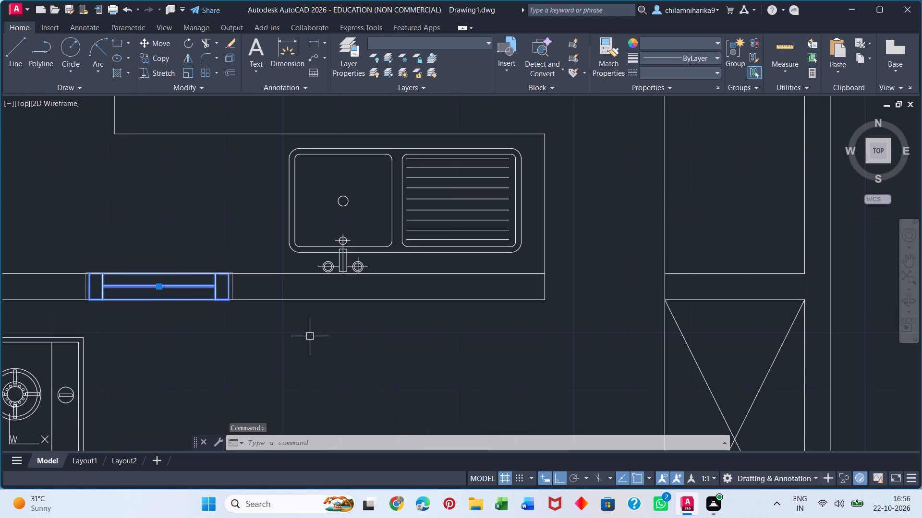
key("m")
key("i")
key("Return")
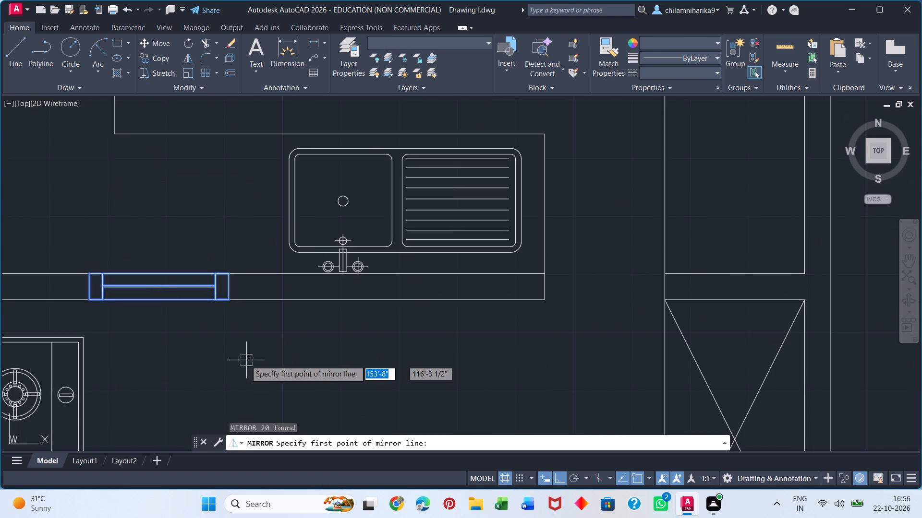
left_click(231, 300)
left_click(195, 224)
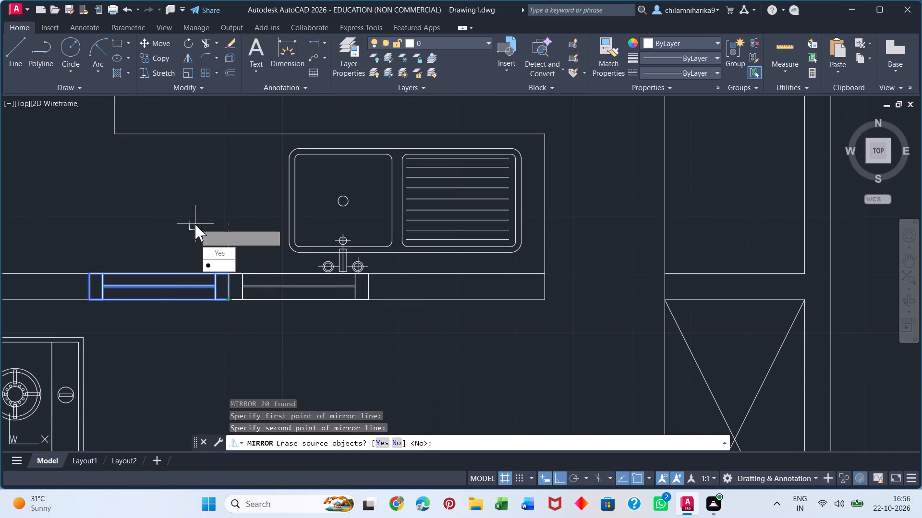
left_click_drag(219, 266, 195, 224)
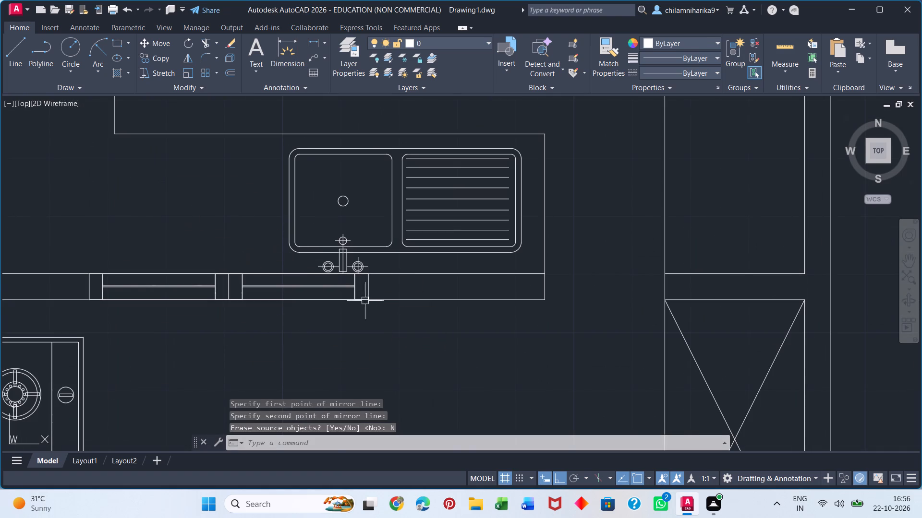
Group the two adjoining windows in the kitchen wall by the sink into one double window.
left_click_drag(387, 292, 379, 290)
left_click(276, 290)
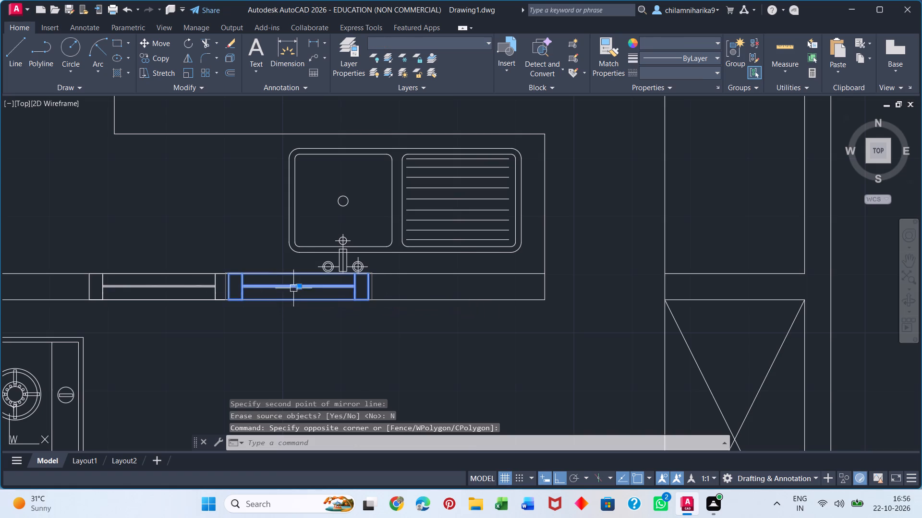
left_click(257, 282)
left_click(150, 287)
key("g")
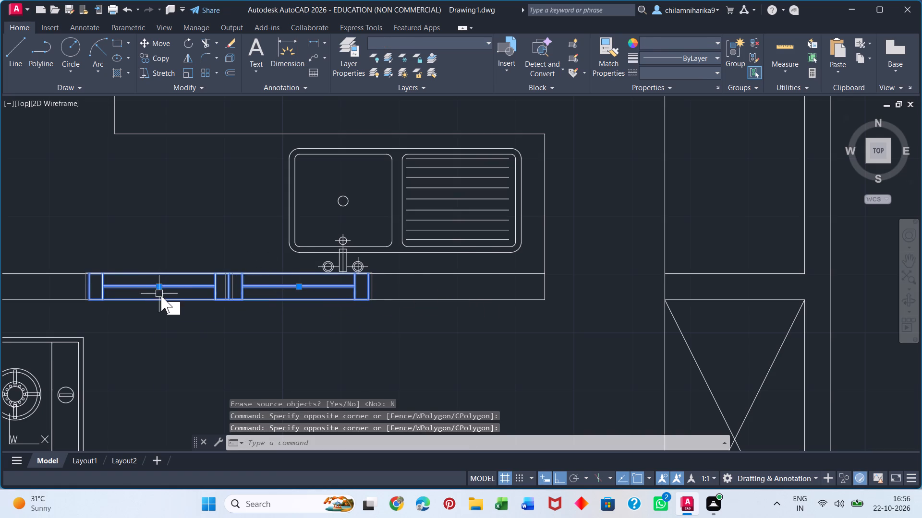
key("Return")
Place multiline text reading "BED ROOM" in the northwest bedroom, in the open floor southeast of the bed.
scroll(176, 283, "down", 4)
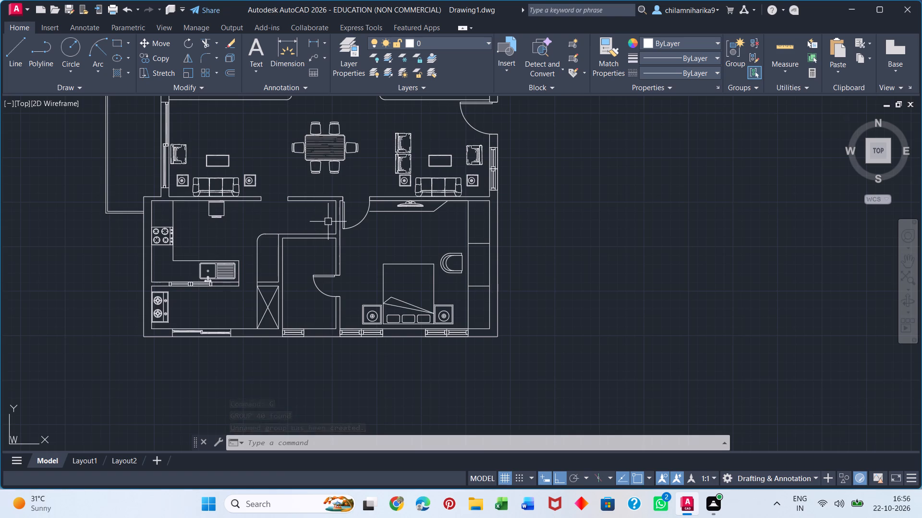
middle_click_drag(328, 222, 286, 365)
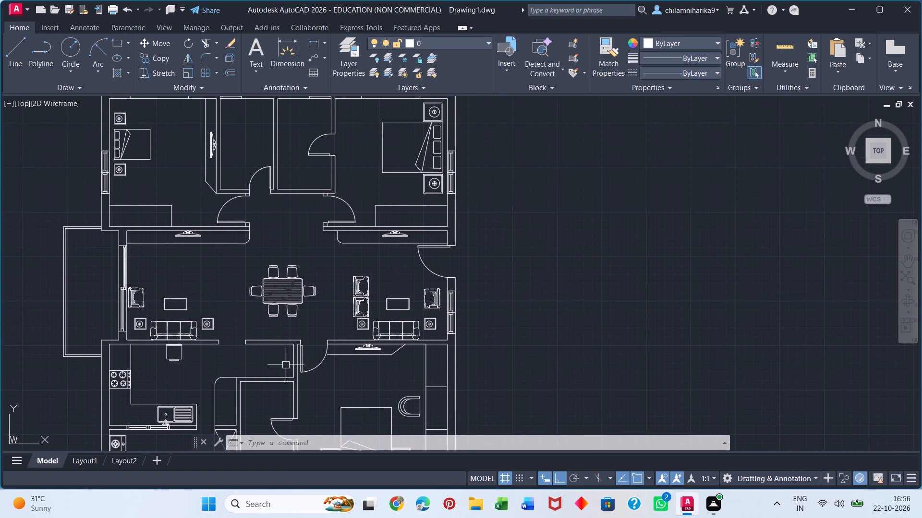
middle_click_drag(370, 333, 380, 412)
scroll(379, 408, "down", 1)
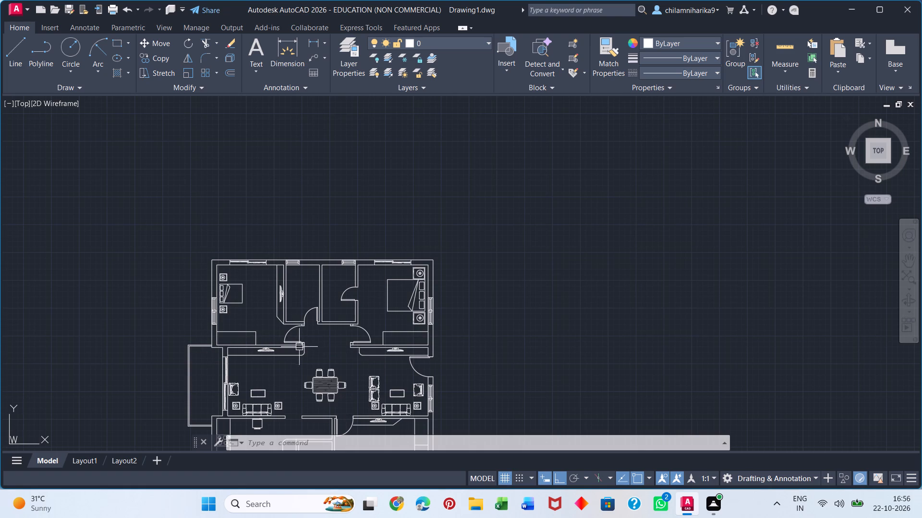
scroll(299, 347, "down", 3)
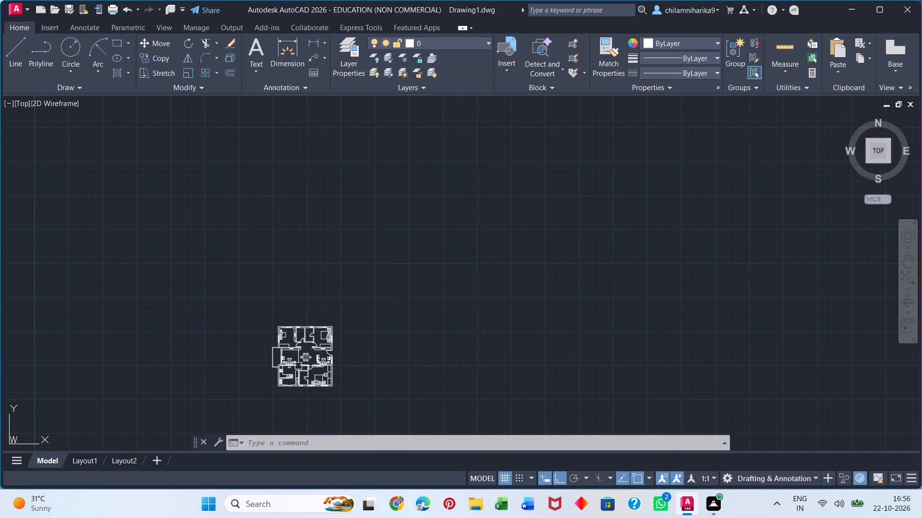
scroll(286, 342, "up", 4)
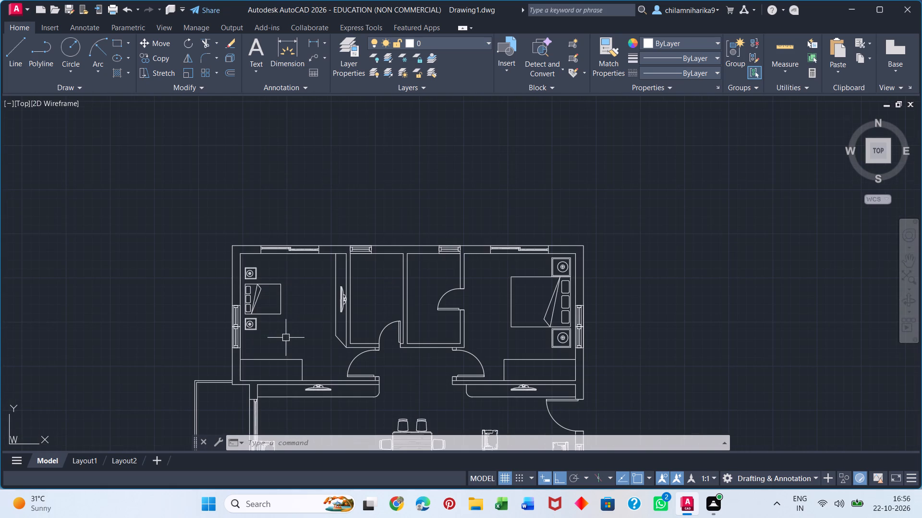
key("y")
key("t")
key("BackSpace")
key("BackSpace")
key("t")
key("Return")
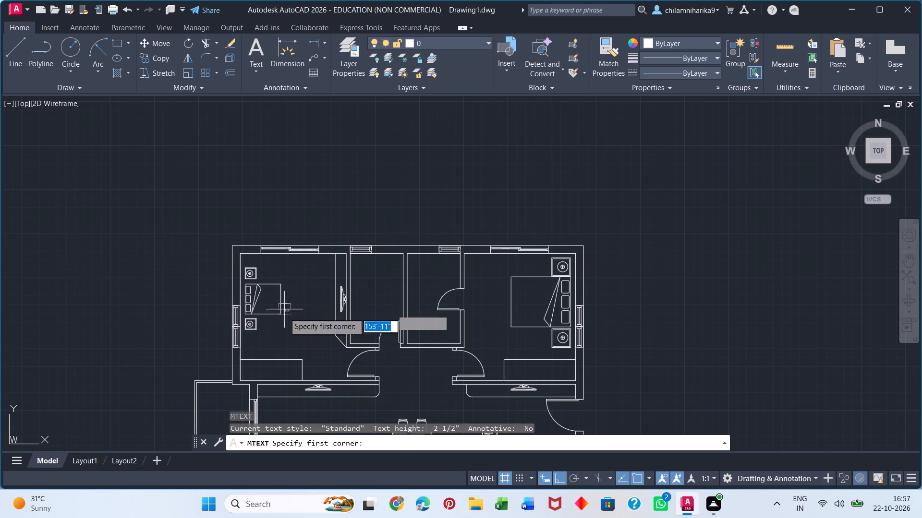
left_click(273, 337)
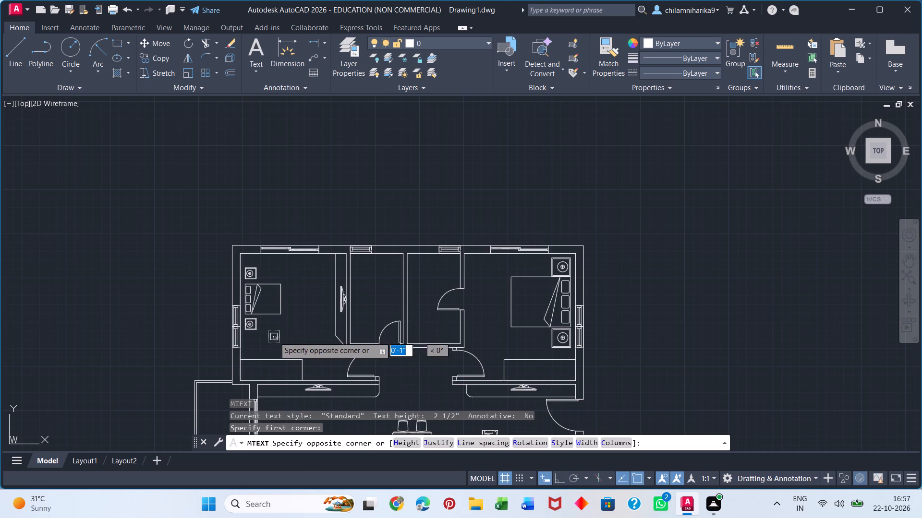
left_click(328, 347)
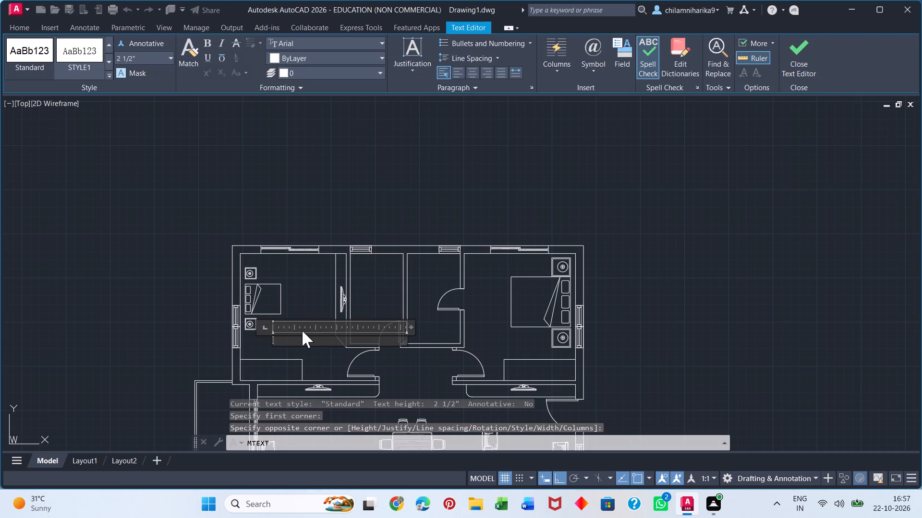
type("BED R")
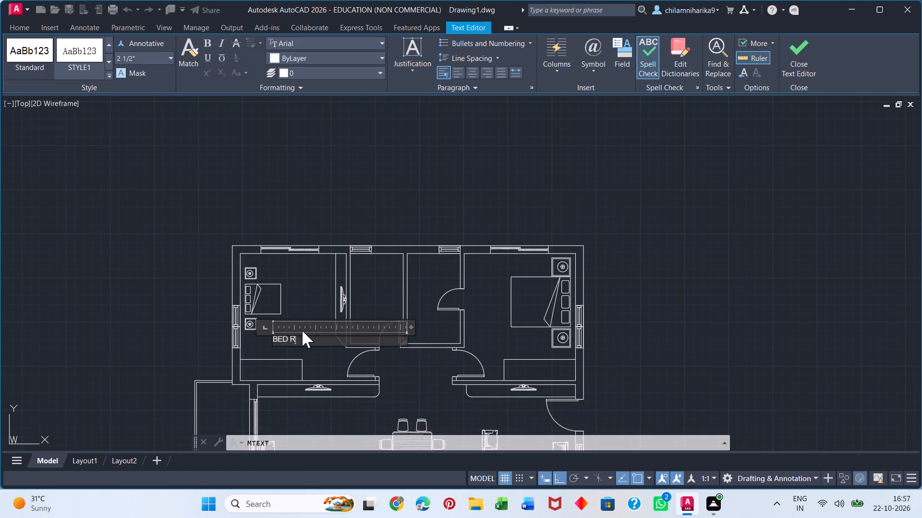
type("OOM")
Add the room size 10'0" X 12'0" as a second line of the northwest bedroom's label and finish the text.
key("Return")
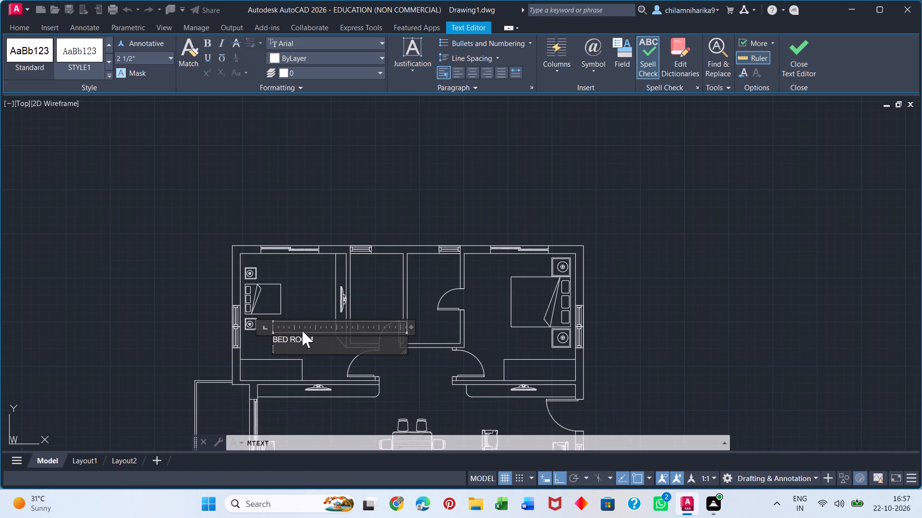
type("10'0\"")
key("x")
key("BackSpace")
key("space")
type("X")
key("space")
type("12'")
key("0")
key("shift+quotedbl")
left_click(306, 279)
Label the narrow room east of the northwest bedroom with two-line text "TOILET" and "5'0" X 8'6"" near its north wall.
scroll(283, 341, "up", 2)
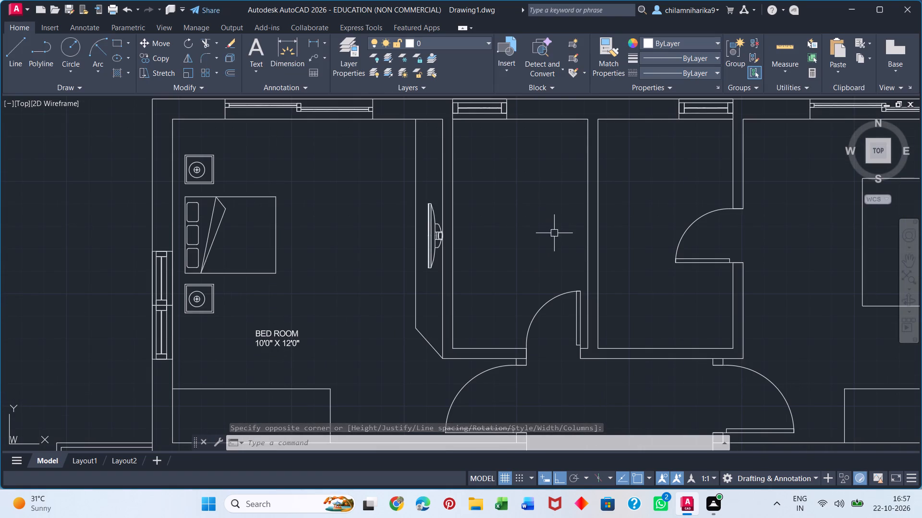
key("space")
left_click(477, 145)
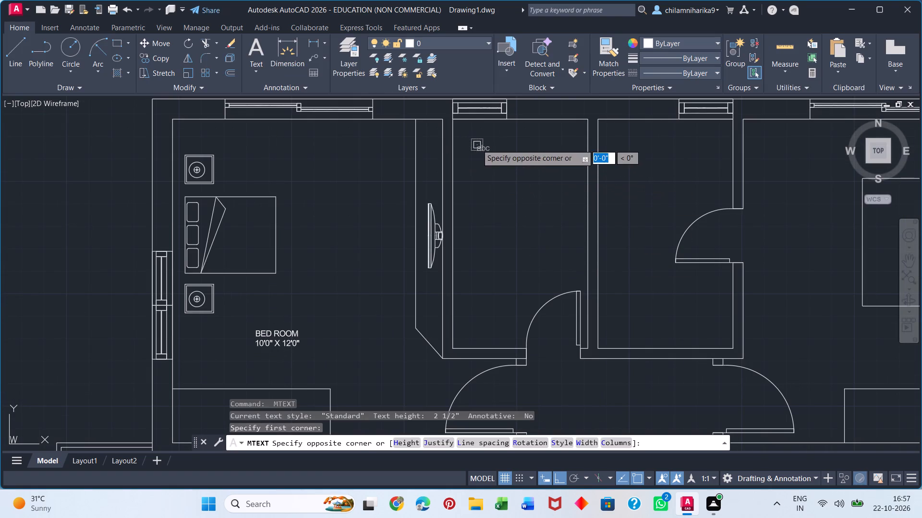
left_click(568, 180)
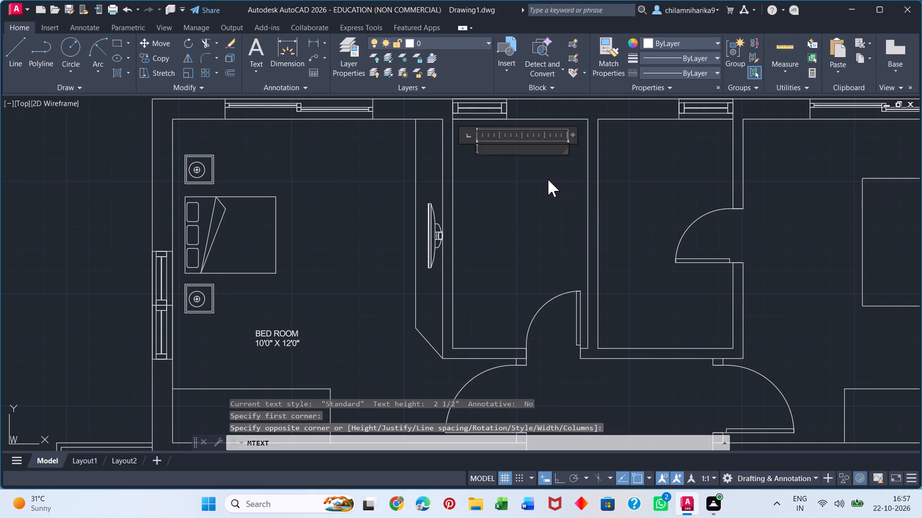
type("TOILET")
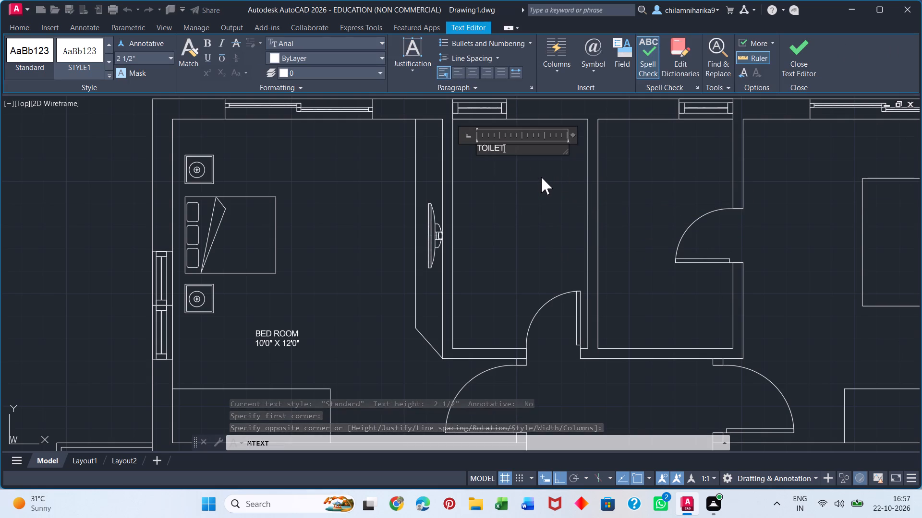
key("Return")
type("5'0\"")
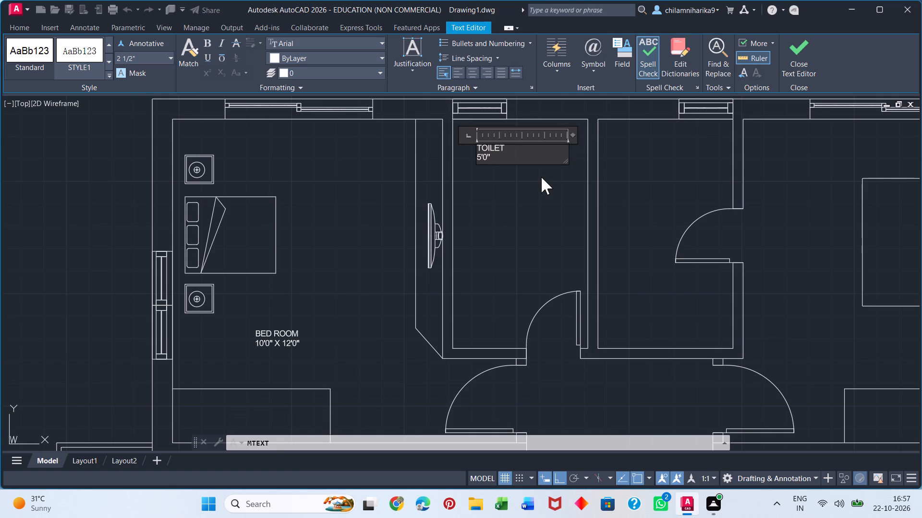
key("space")
type("X")
key("space")
type("8'6\"")
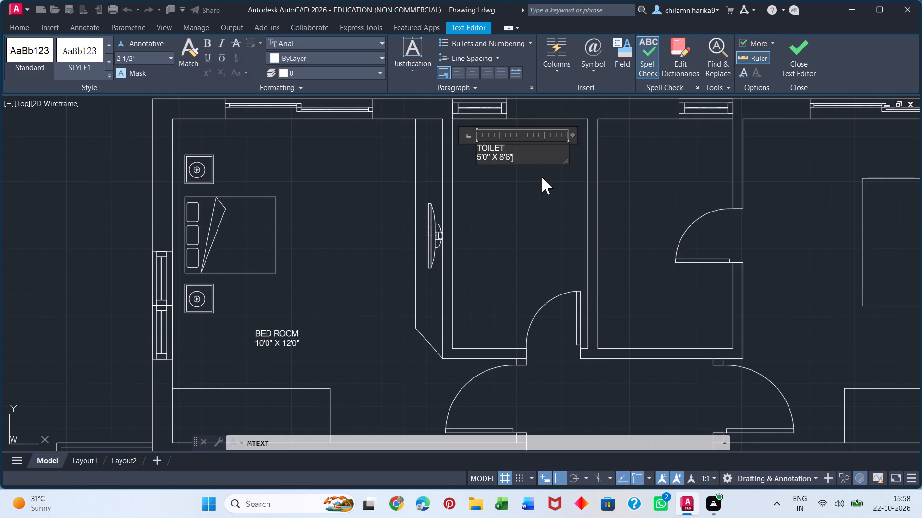
left_click(549, 182)
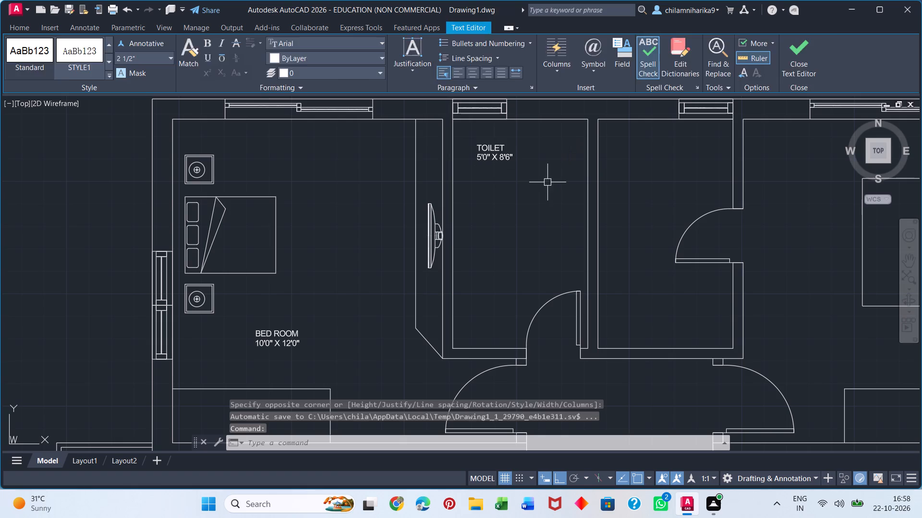
Copy the TOILET label into the adjoining toilet to the east and, with Ortho off, into the toilet beside the lower bedroom.
left_click(470, 145)
left_click(534, 174)
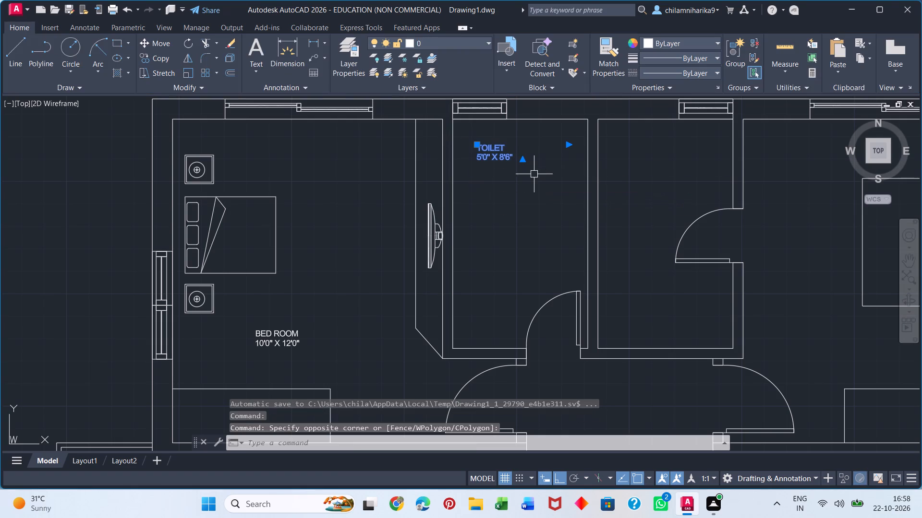
type("CO")
key("Return")
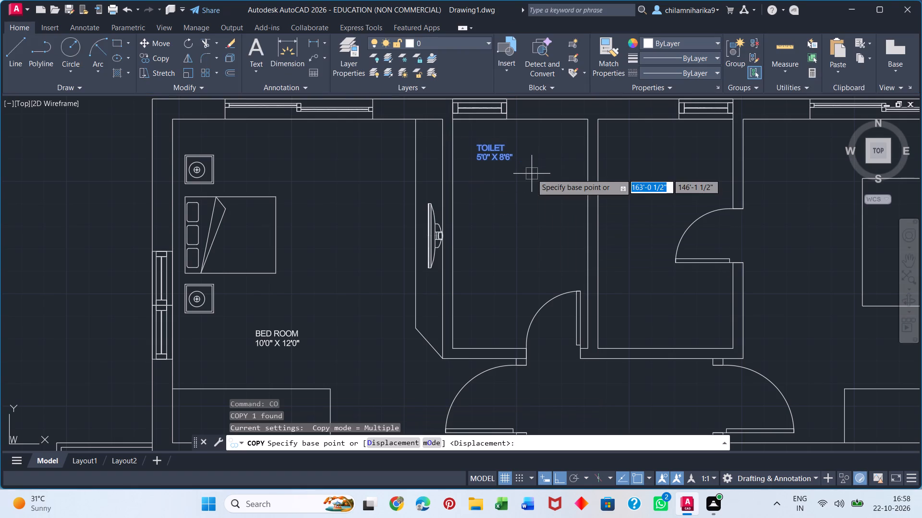
left_click(494, 154)
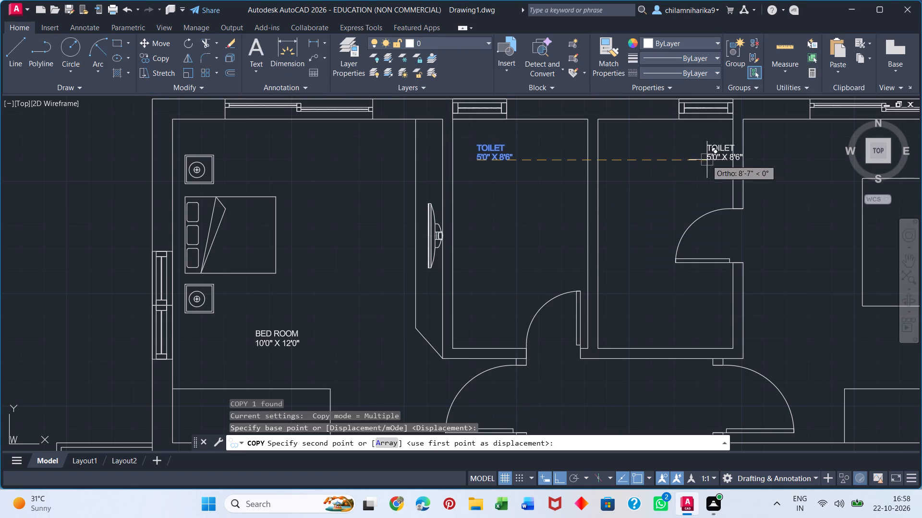
left_click(638, 163)
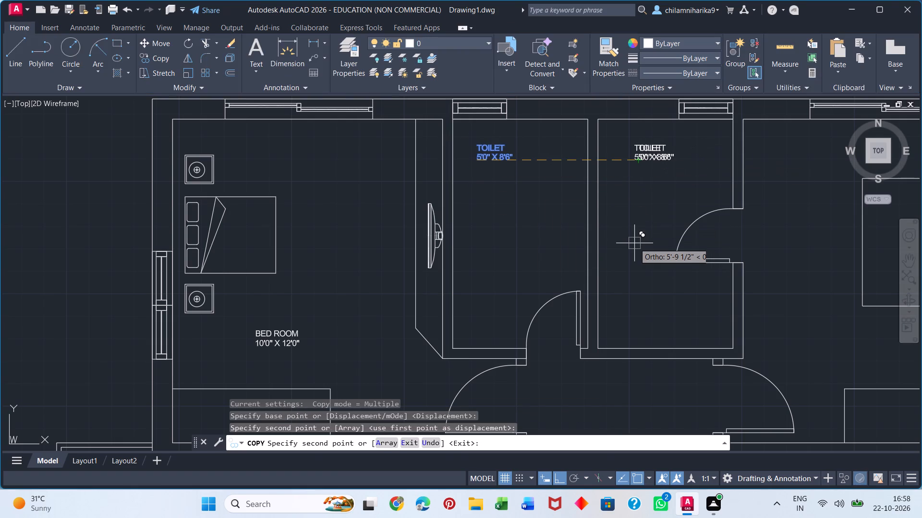
key("F8")
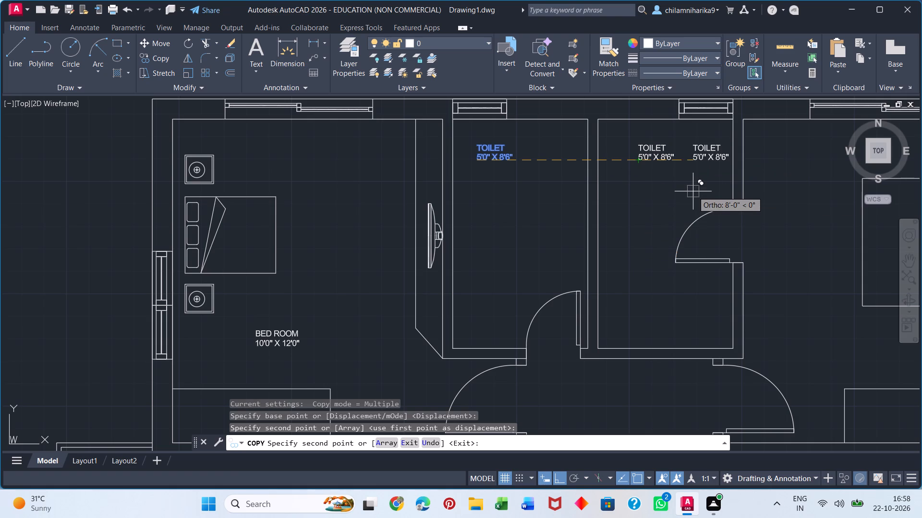
scroll(621, 243, "down", 5)
scroll(608, 333, "up", 4)
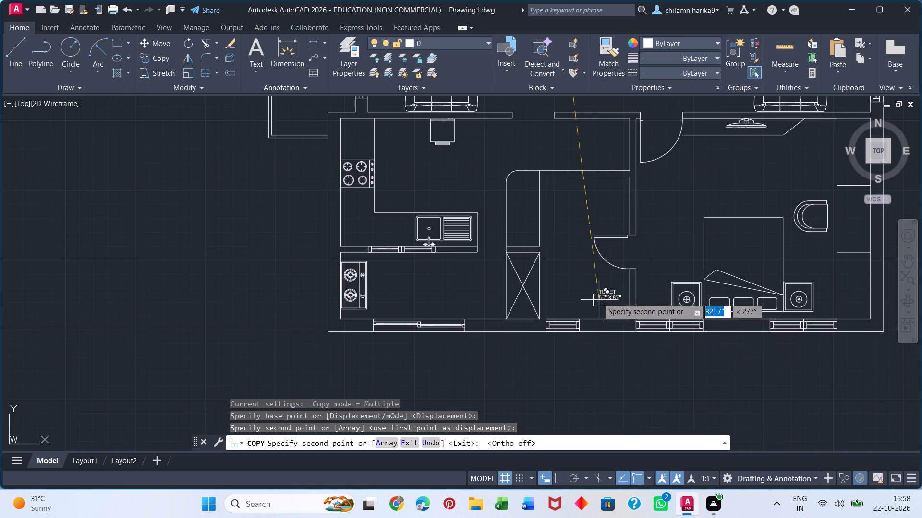
scroll(591, 293, "up", 2)
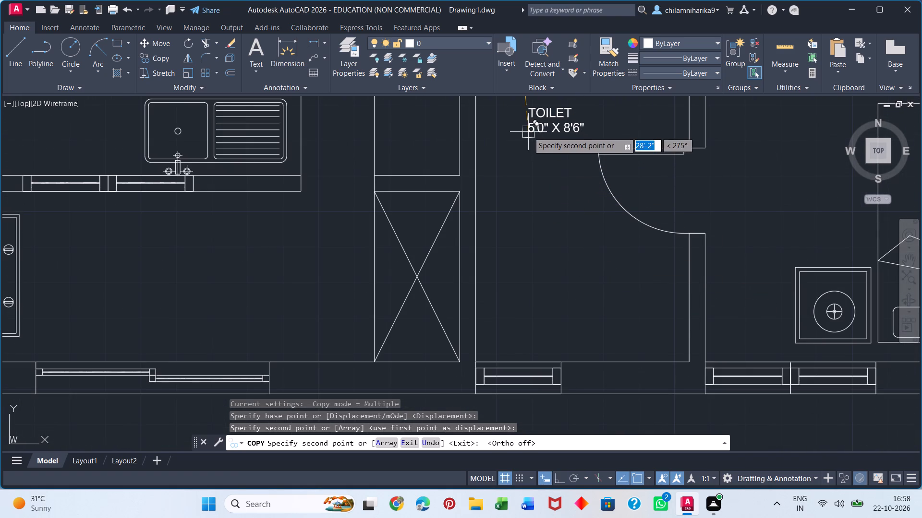
left_click(528, 129)
scroll(560, 252, "down", 3)
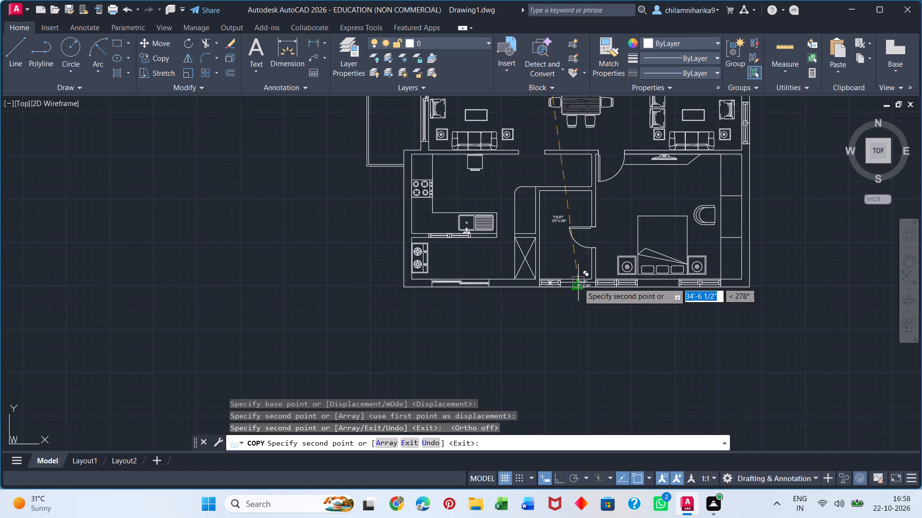
key("space")
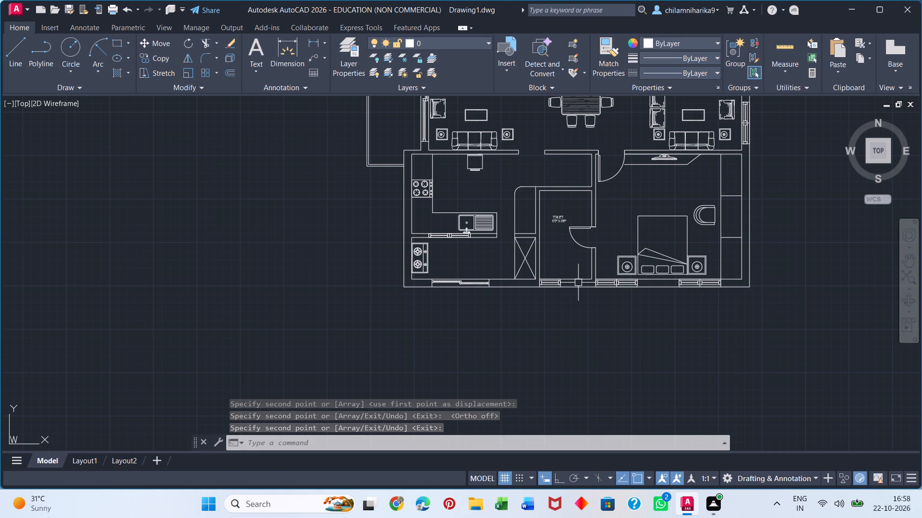
middle_click_drag(428, 188, 438, 282)
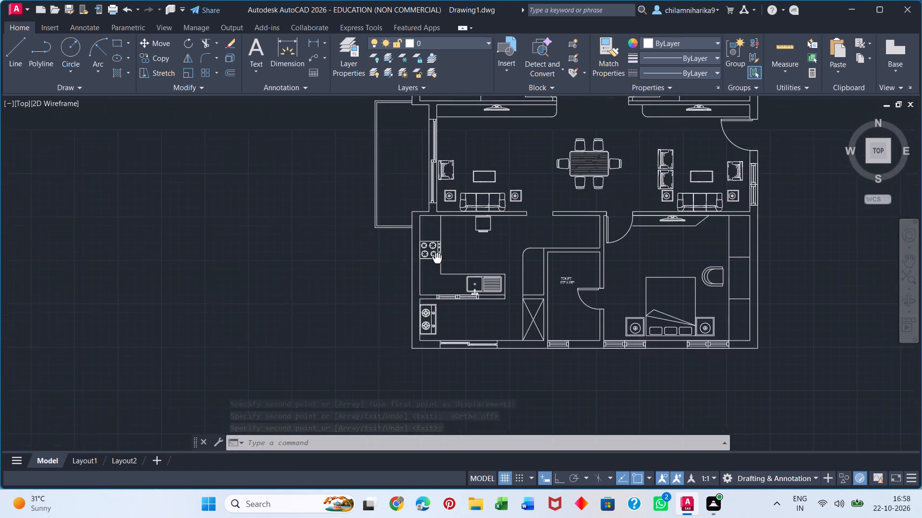
Change the first line of the northwest bedroom's label to "BED ROOM 3".
middle_click_drag(438, 282, 443, 346)
scroll(469, 169, "up", 4)
middle_click_drag(471, 148, 470, 293)
scroll(470, 241, "down", 1)
double_click(472, 248)
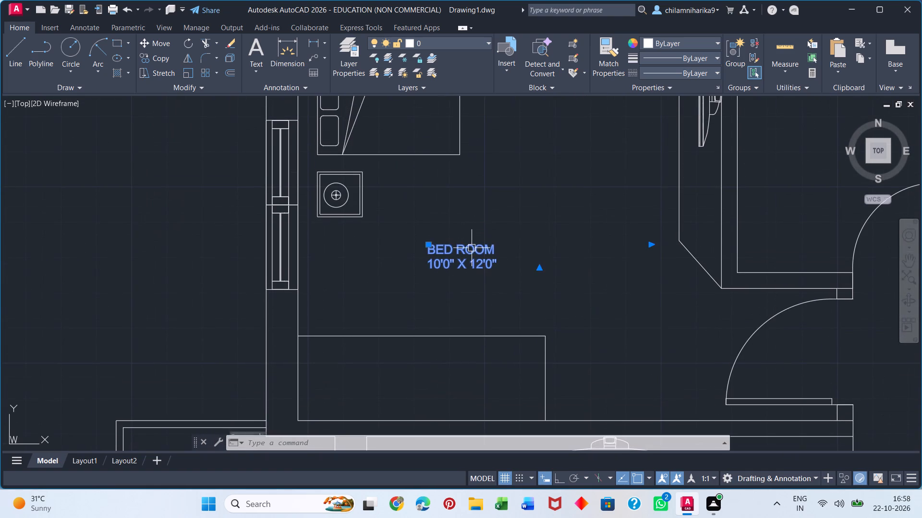
left_click(500, 247)
key("space")
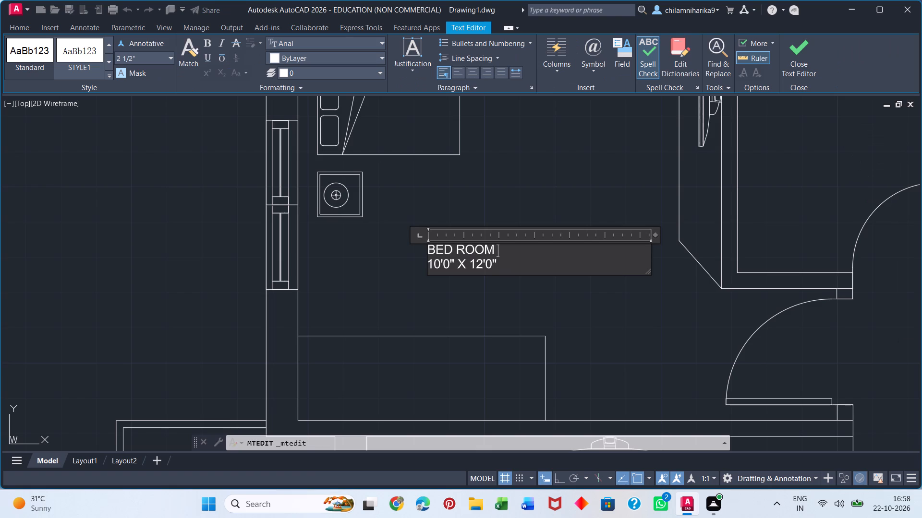
key("3")
left_click_drag(523, 319, 524, 314)
Copy the BED ROOM 3 label into the northeast bedroom, level with the original, and into the southeast bedroom north of the bed.
left_click(419, 240)
left_click(530, 285)
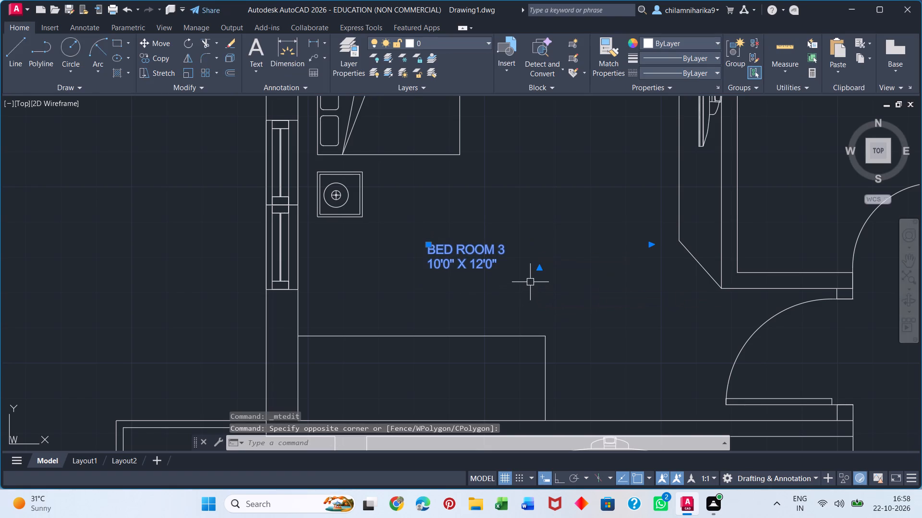
type("CO")
key("Return")
left_click(480, 260)
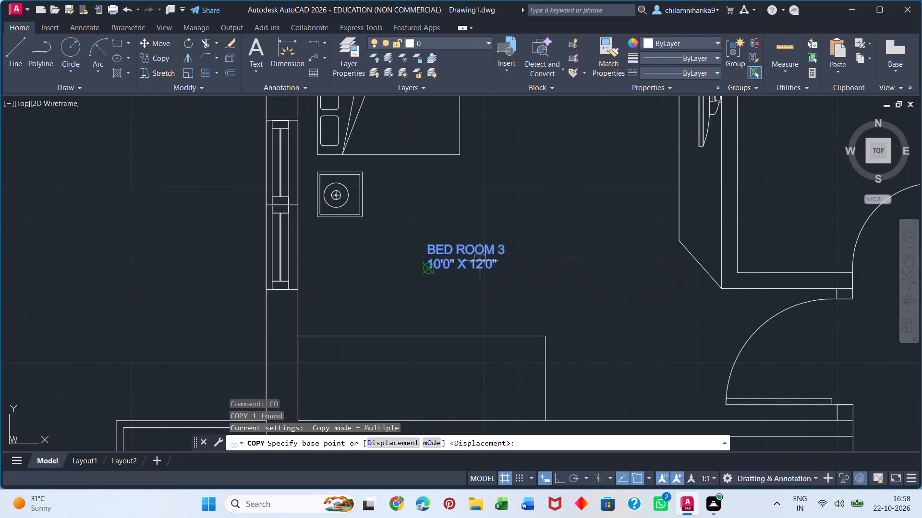
middle_click_drag(723, 309, 220, 311)
scroll(223, 311, "down", 1)
scroll(738, 273, "down", 1)
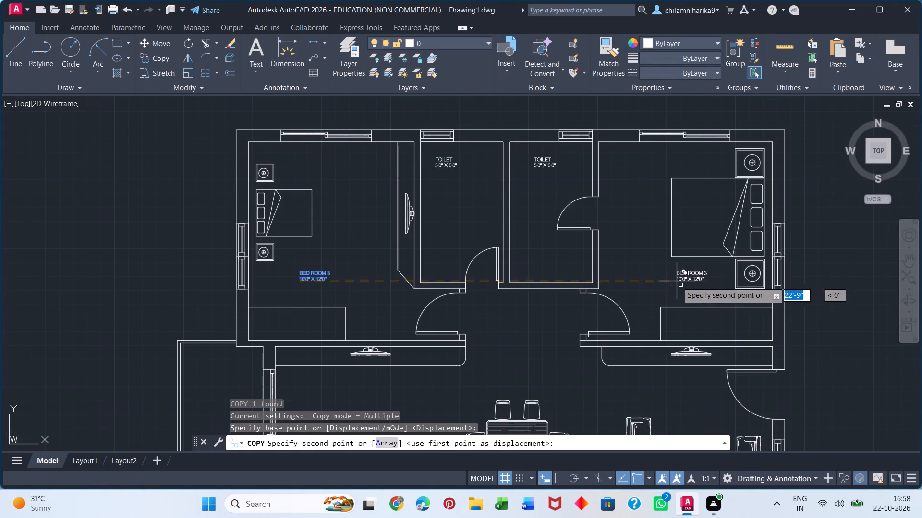
left_click(661, 281)
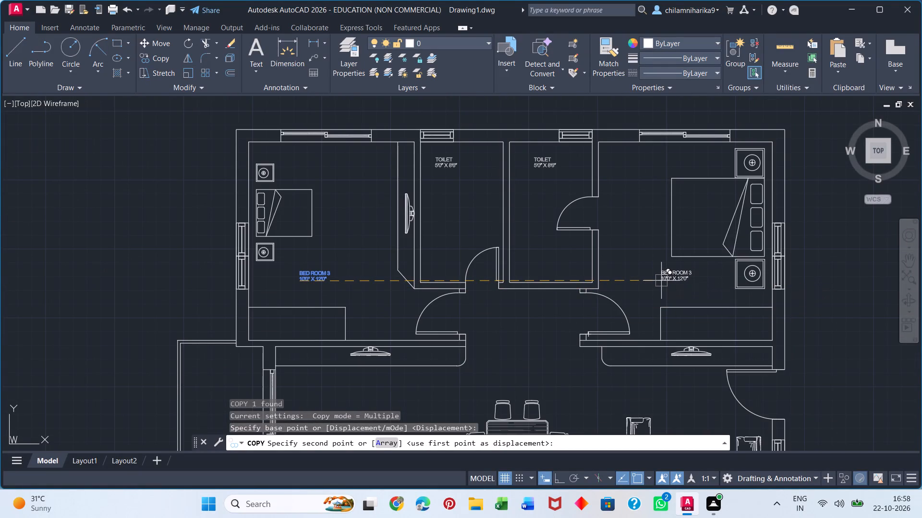
scroll(727, 326, "down", 2)
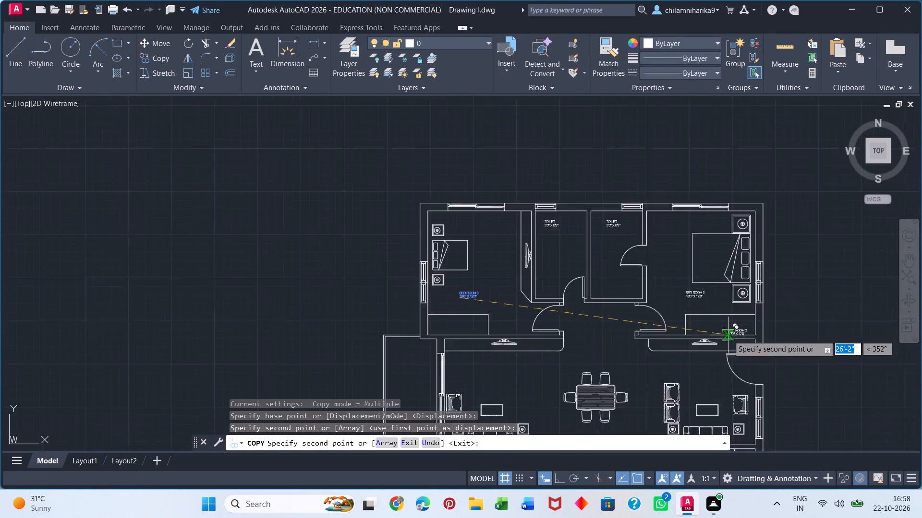
middle_click_drag(682, 406, 632, 224)
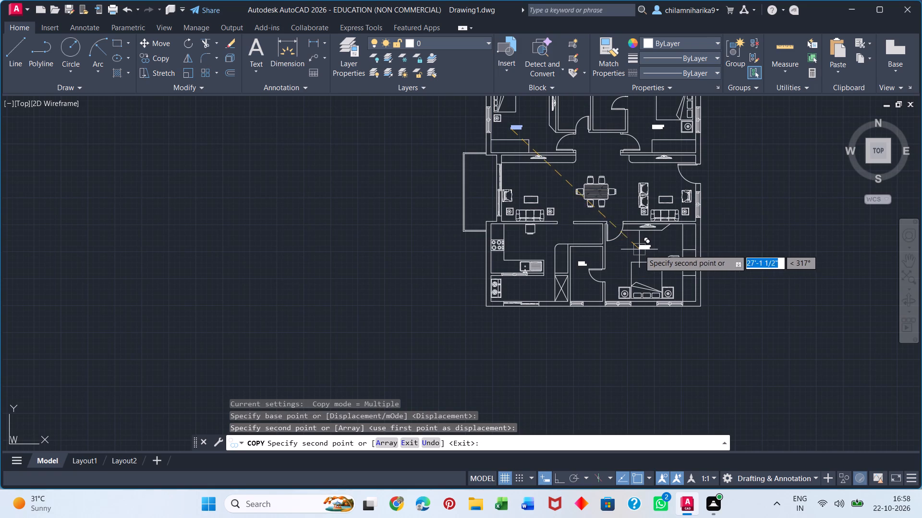
left_click(632, 256)
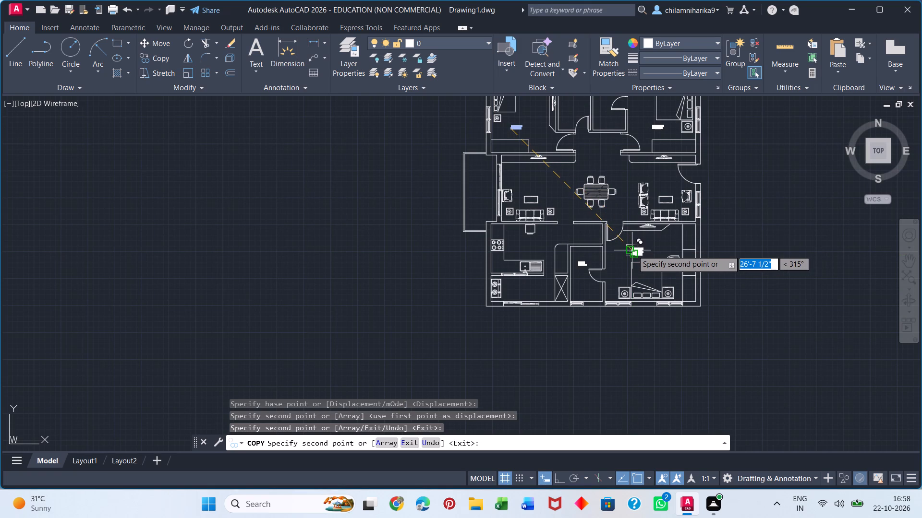
key("space")
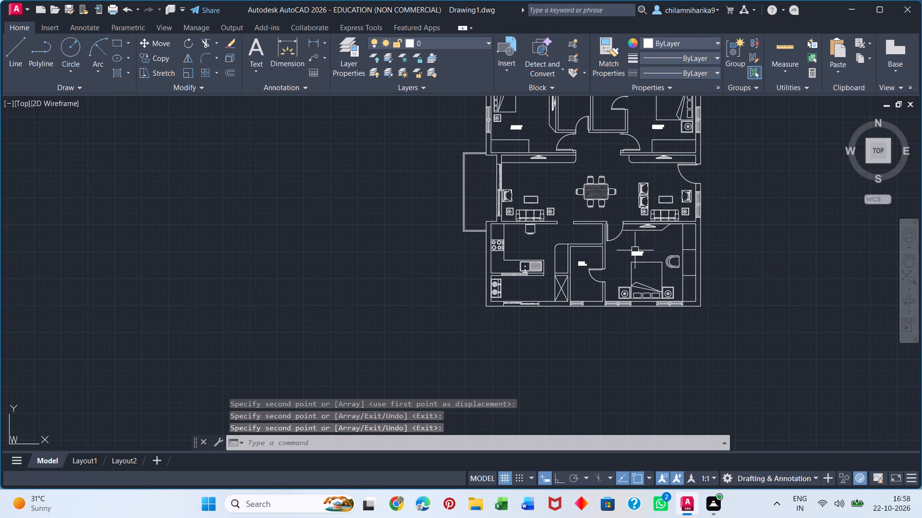
Edit the northeast bedroom's label to read "BED ROOM 2" with the size 10'6" X 12'0".
middle_click_drag(614, 261, 569, 348)
scroll(593, 215, "up", 4)
double_click(723, 205)
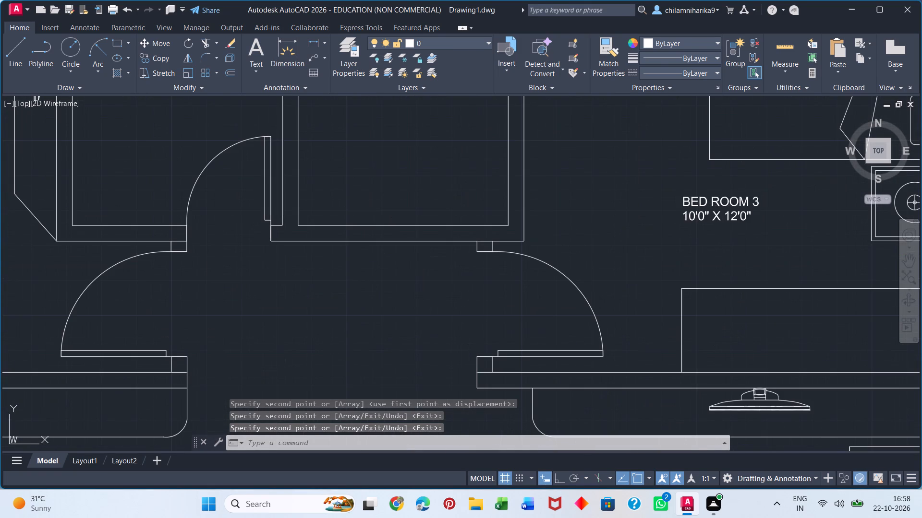
scroll(768, 209, "up", 2)
left_click(762, 199)
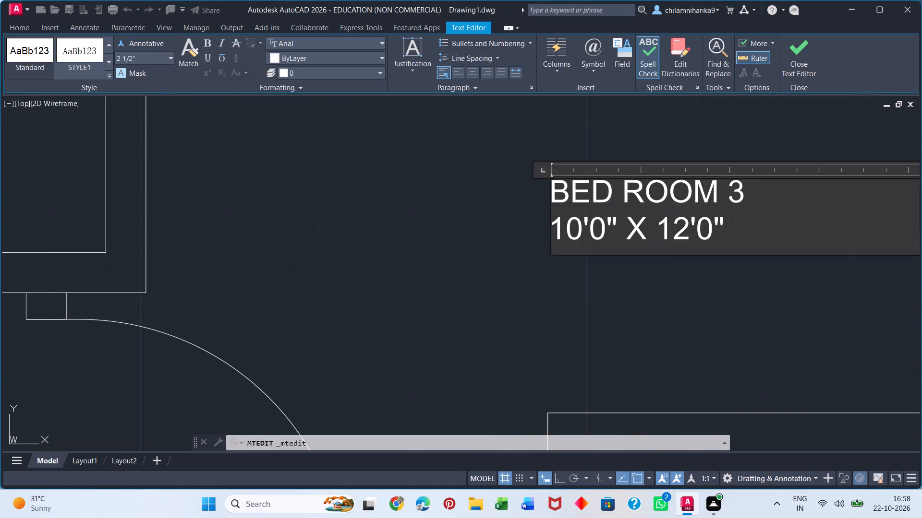
key("BackSpace")
key("2")
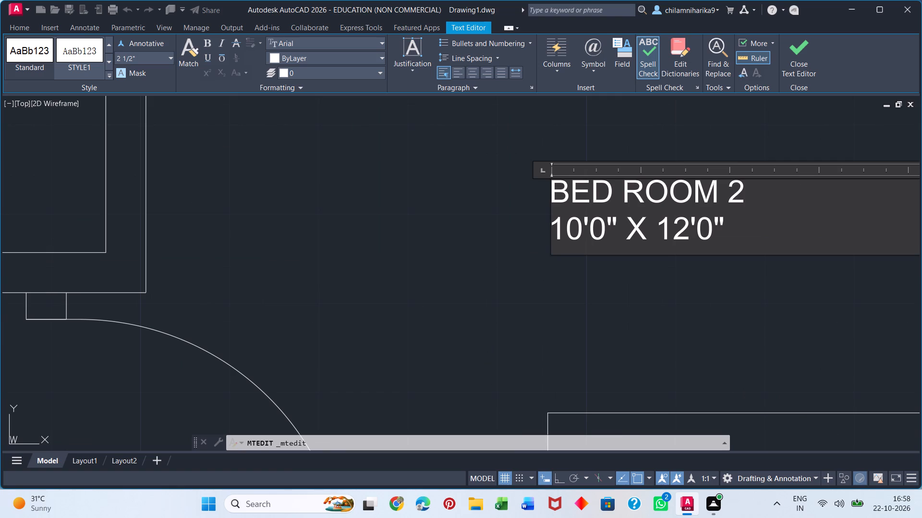
left_click(606, 224)
key("BackSpace")
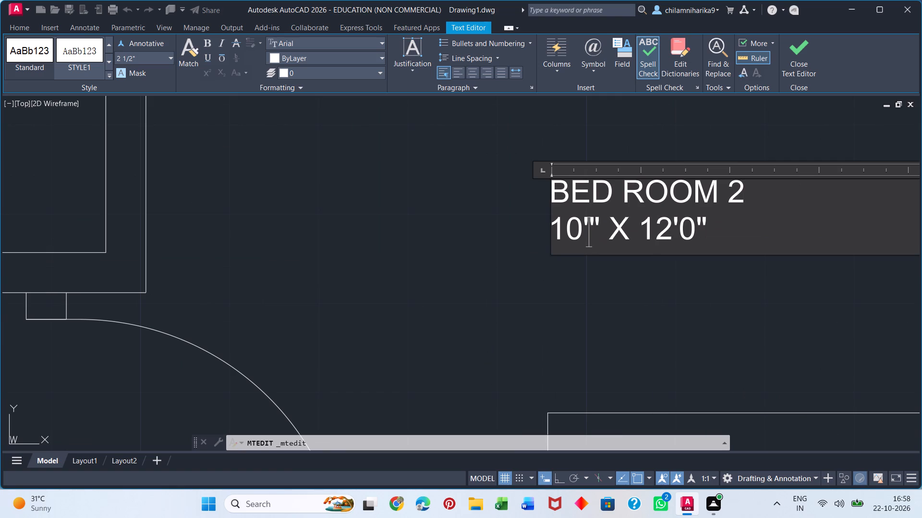
key("6")
scroll(533, 341, "down", 3)
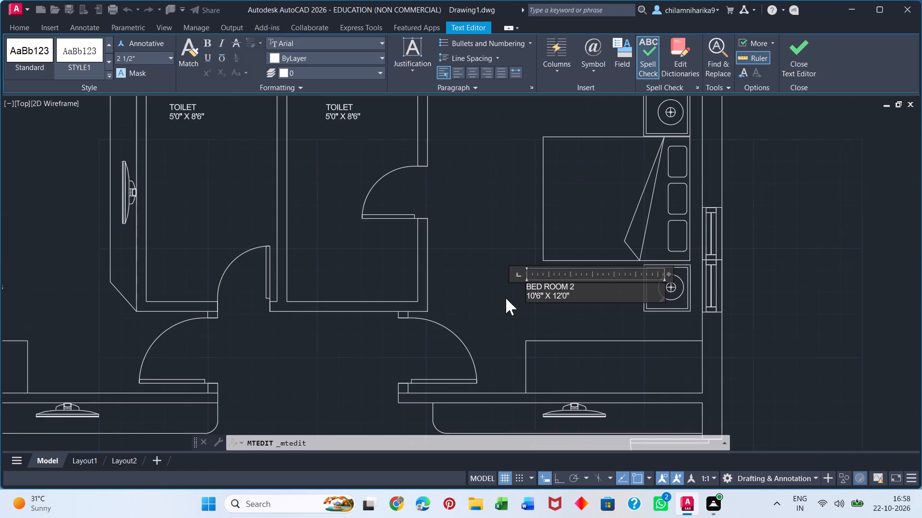
middle_click_drag(523, 322, 364, 107)
middle_click_drag(431, 373, 404, 199)
scroll(418, 300, "down", 2)
left_click(363, 346)
Edit the southeast bedroom's label to read "M BED ROOM" with the size 14'0" X 12'0".
scroll(366, 338, "up", 4)
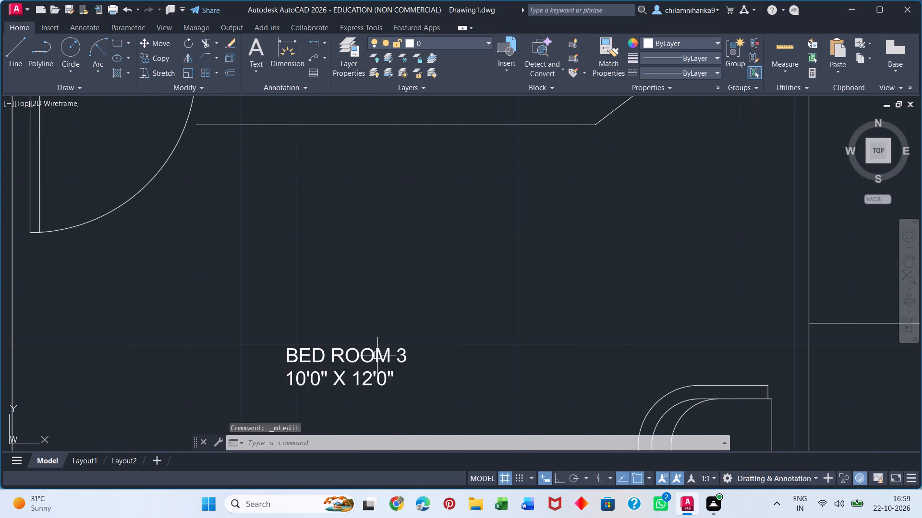
triple_click(378, 353)
left_click(289, 356)
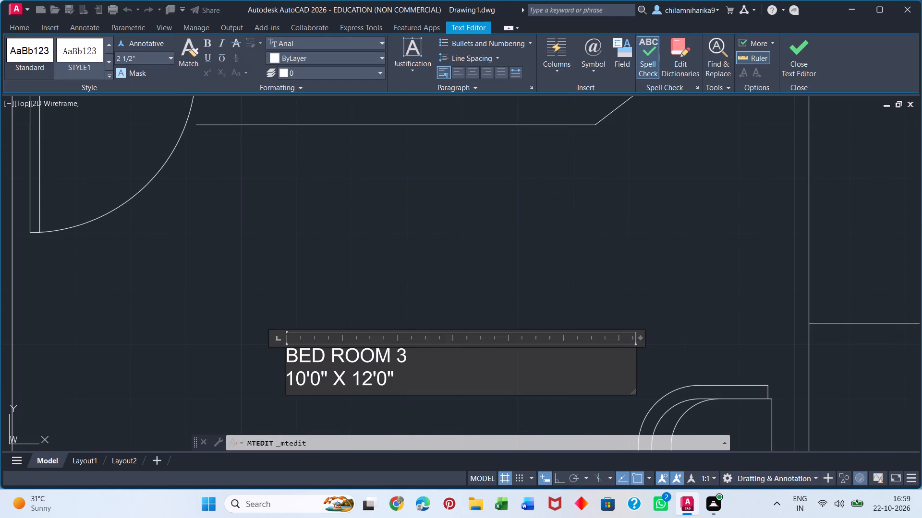
key("m")
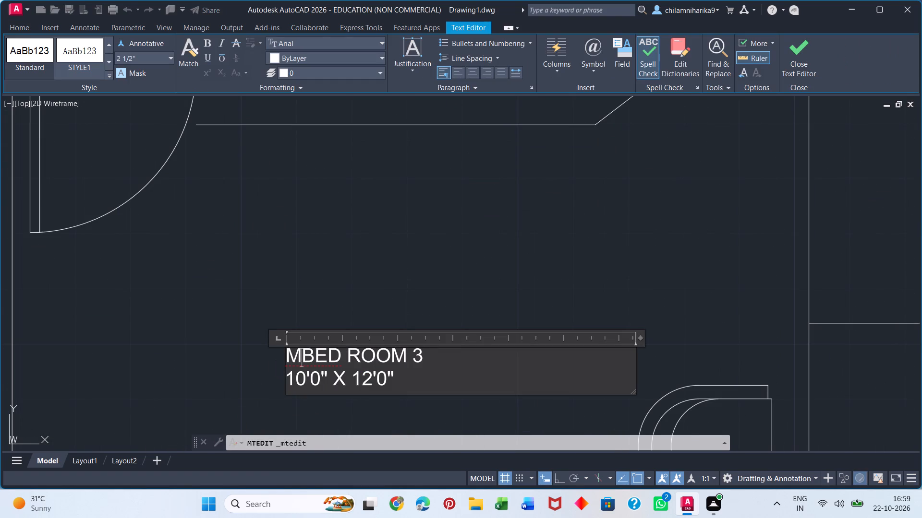
key("space")
left_click(455, 358)
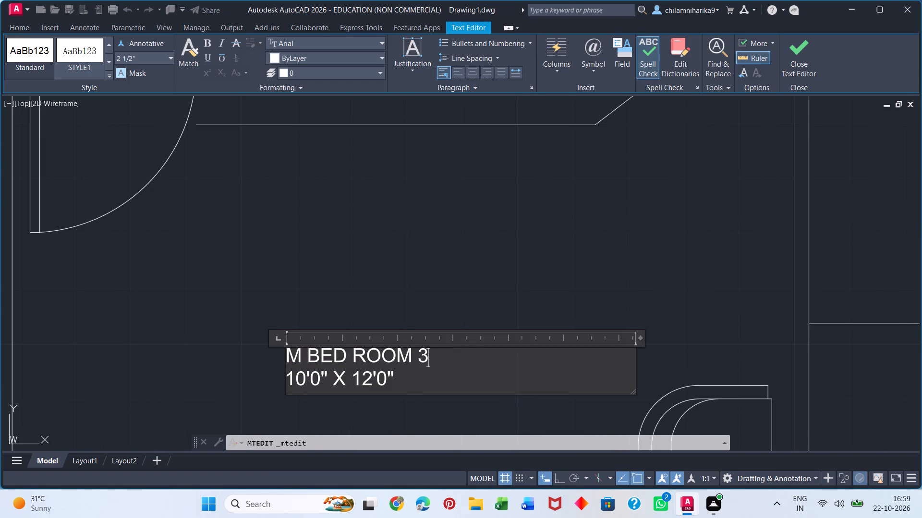
key("BackSpace")
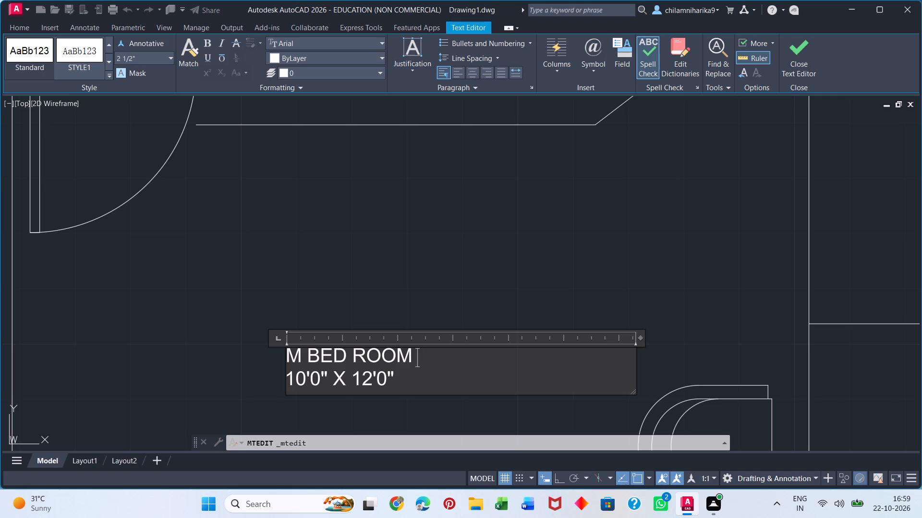
left_click(303, 377)
key("BackSpace")
key("4")
left_click(363, 417)
Place multiline text reading "KITCHEN" in the open kitchen floor, east of the hob and north of the sink.
scroll(423, 281, "down", 4)
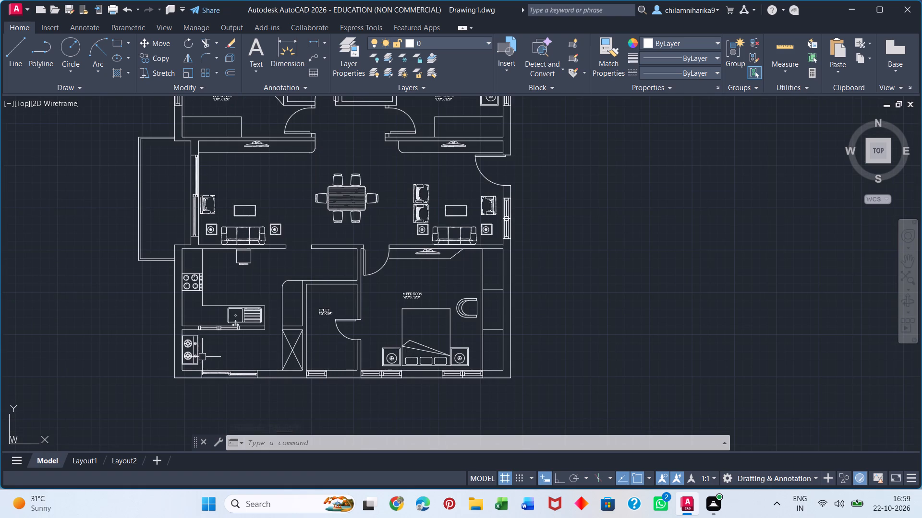
key("t")
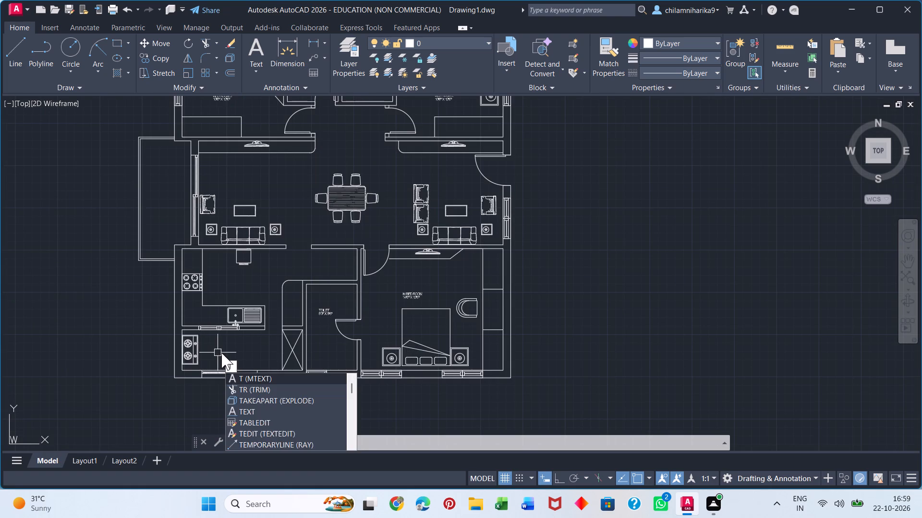
key("Return")
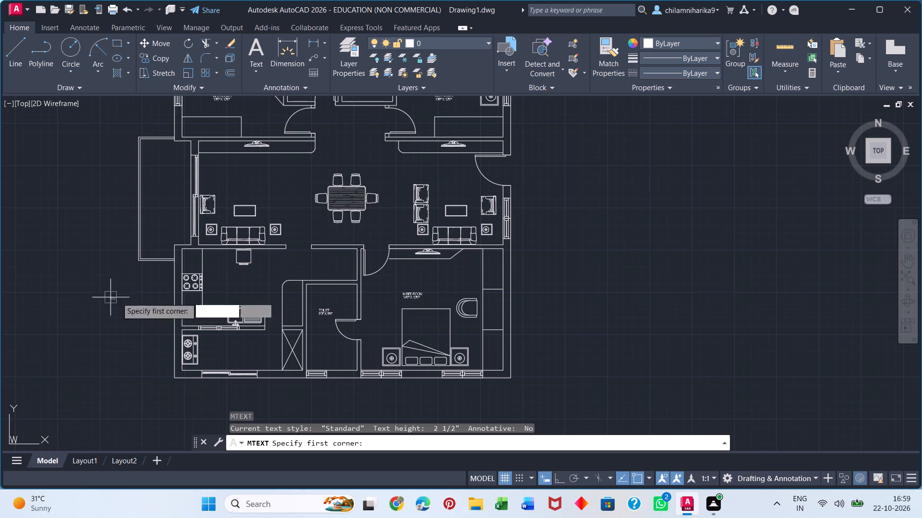
scroll(220, 291, "up", 2)
left_click(212, 245)
left_click(349, 290)
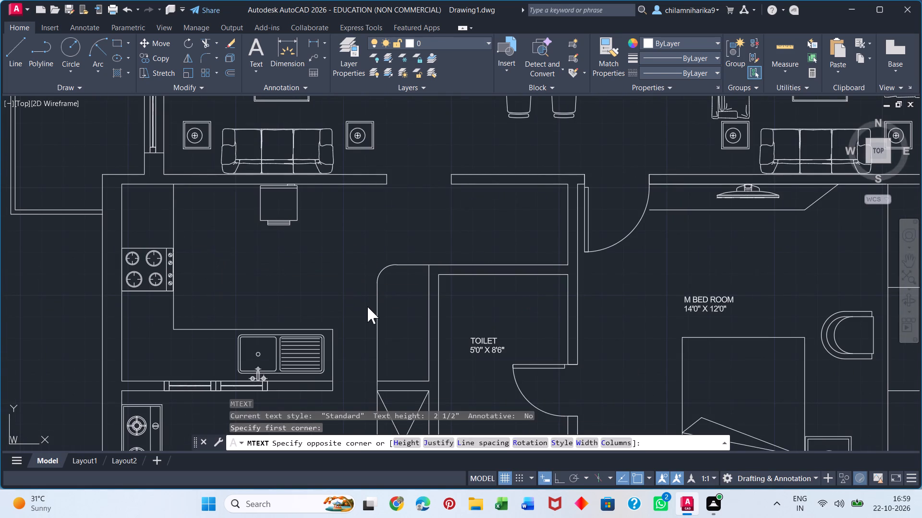
key("k")
type("ITCHEN")
Add the room size 12'0" X 11'0" as a second line of the kitchen label and finish the text.
key("Return")
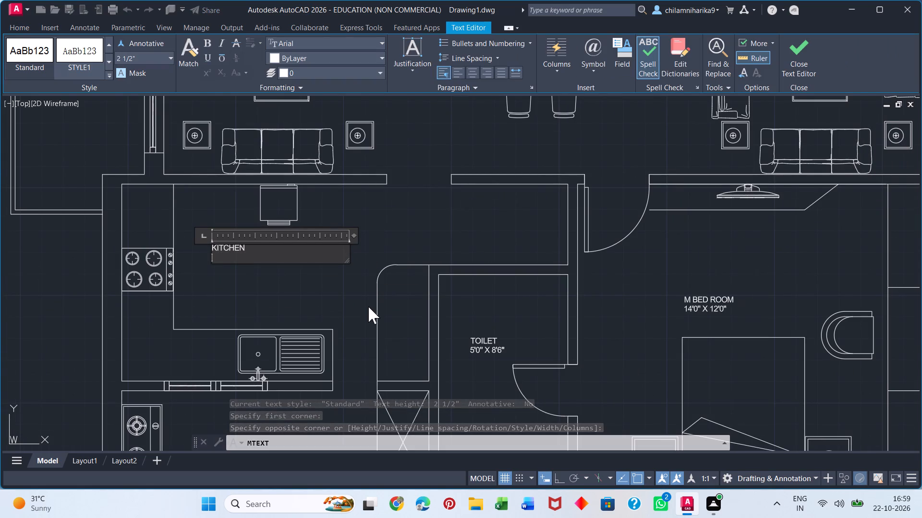
type("12'")
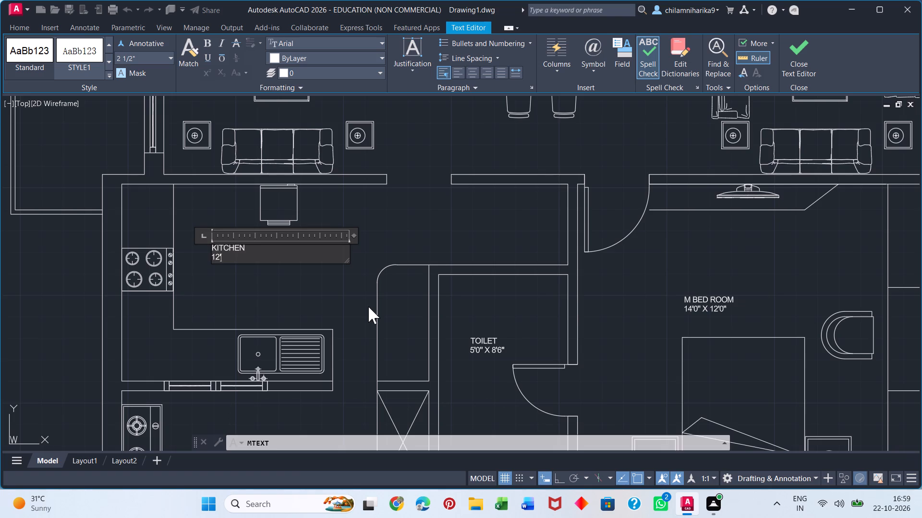
type("0\"")
key("space")
key("x")
key("space")
type("11'0\"")
left_click(295, 409)
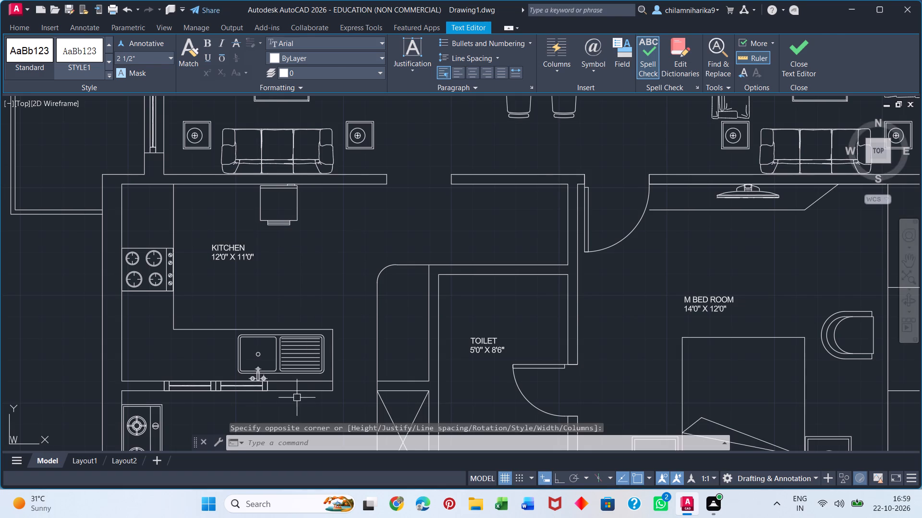
Place multiline text reading "UTILITY" in the utility room south of the kitchen, east of its two-burner stove.
key("space")
middle_click_drag(214, 385, 188, 175)
left_click(179, 219)
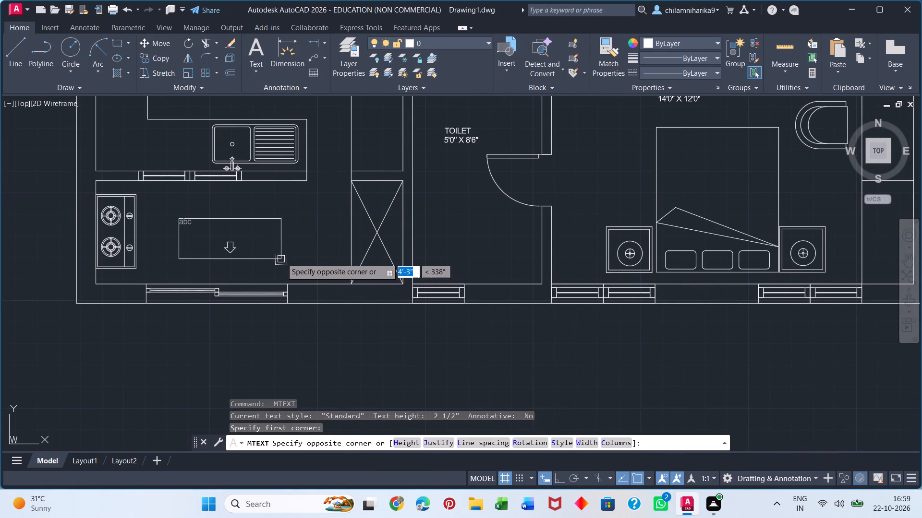
left_click(283, 252)
type("UT")
type("ILITY")
key("Return")
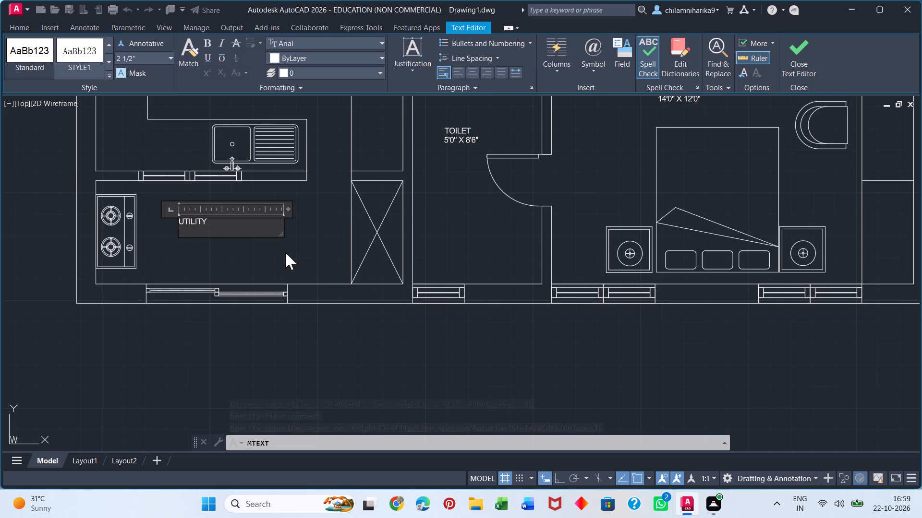
Add the room size 10'6" X 4'0" as a second line of the utility label and finish the text.
type("4\\")
key("BackSpace")
key("BackSpace")
type("10")
key("apostrophe")
key("5")
type("6\"")
key("BackSpace")
key("BackSpace")
key("BackSpace")
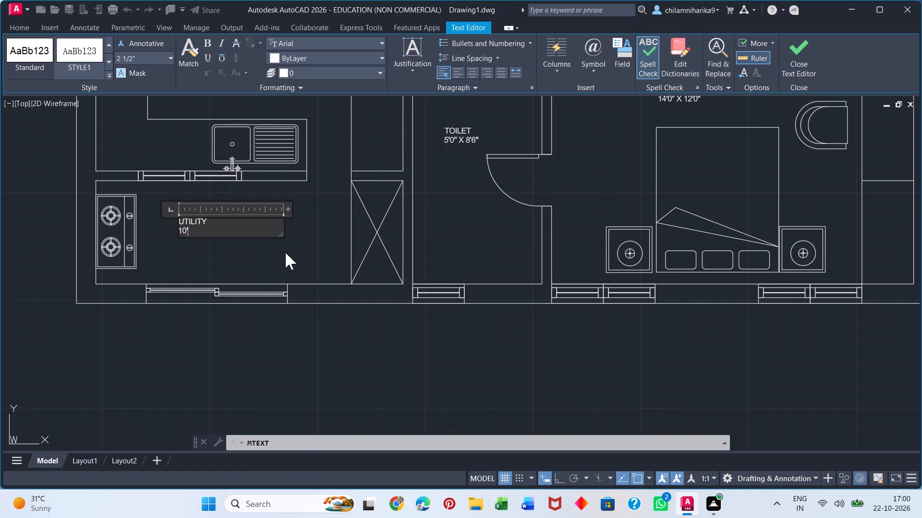
type("6\"")
key("space")
type("X")
key("space")
type("4'0\"")
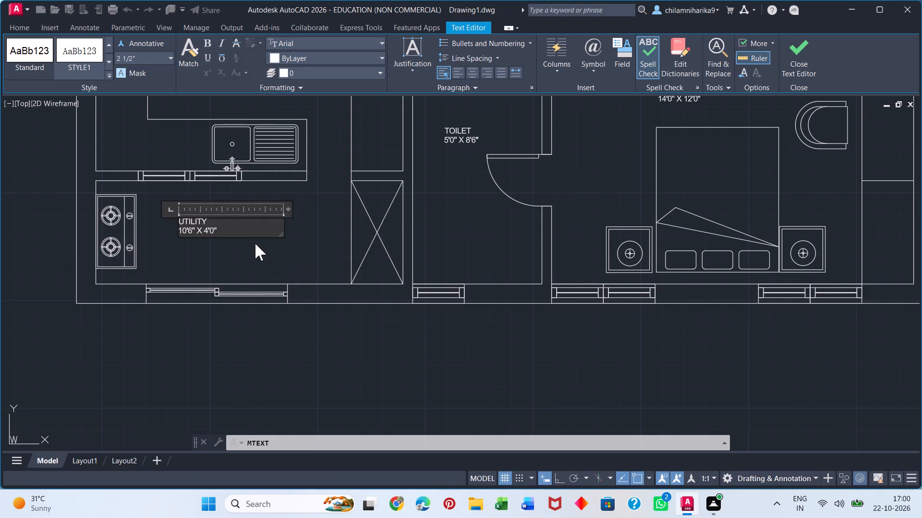
left_click(254, 253)
Place multiline text reading "LIVING" in the western seating area, north of the coffee table.
middle_click_drag(258, 243, 247, 330)
scroll(257, 257, "down", 1)
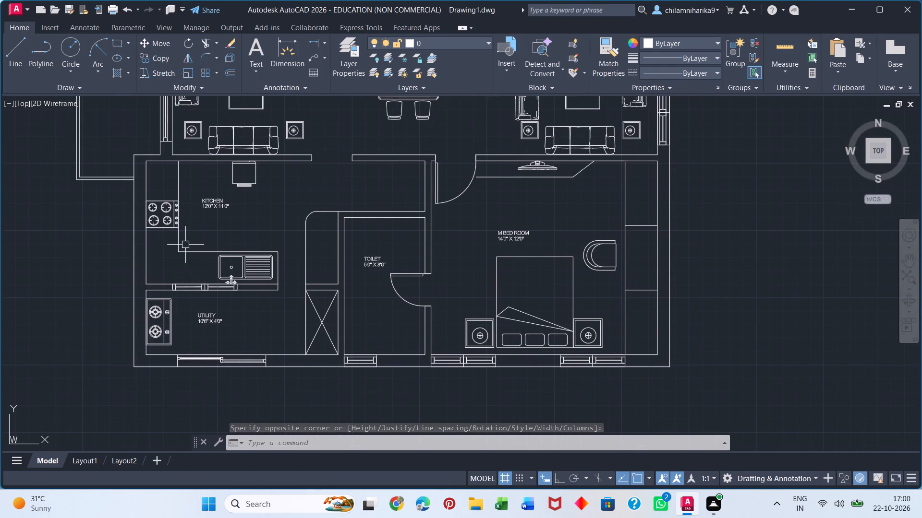
middle_click_drag(136, 245, 187, 420)
key("space")
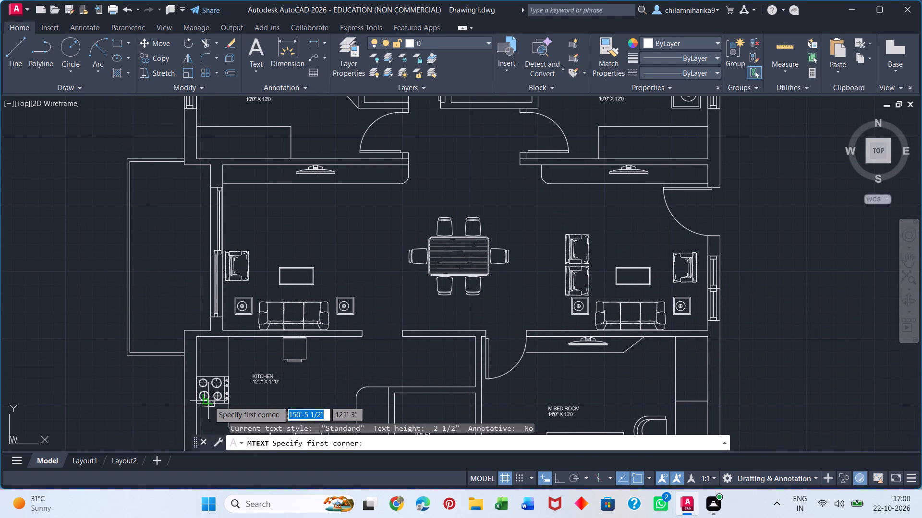
left_click(273, 224)
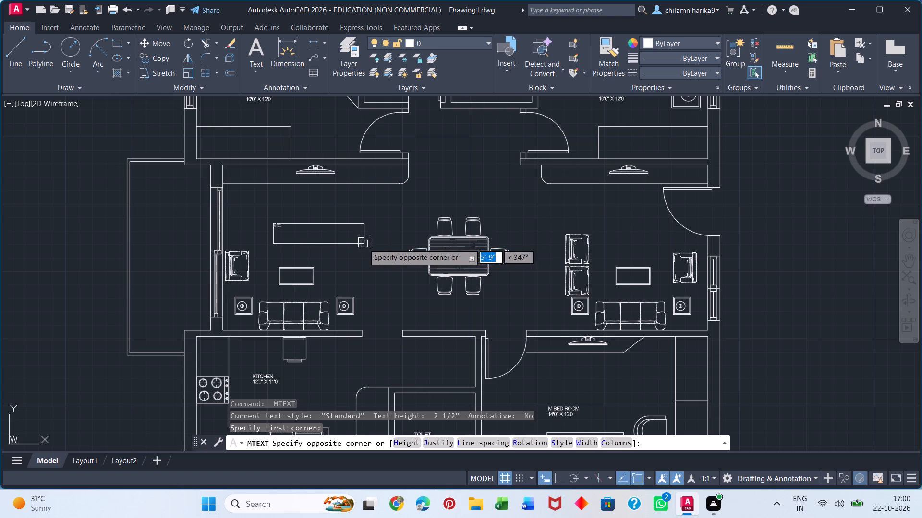
left_click(362, 242)
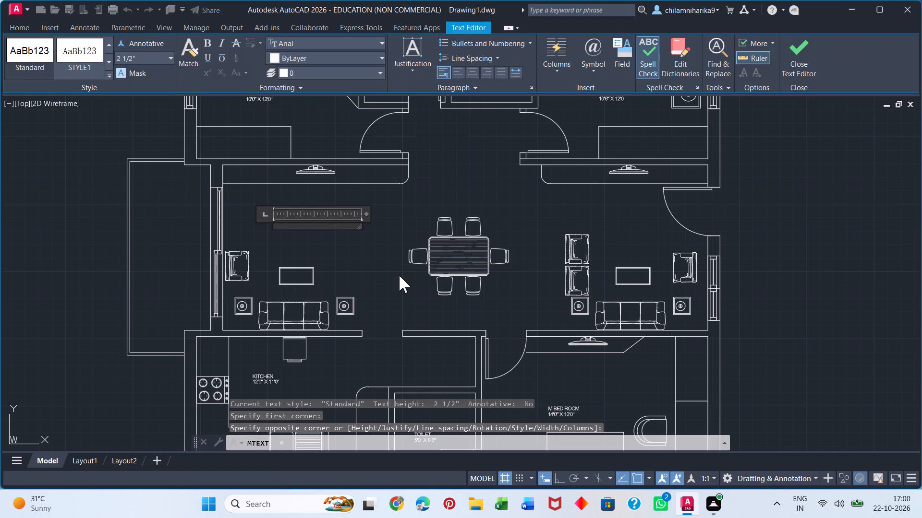
type("LIBN")
key("BackSpace")
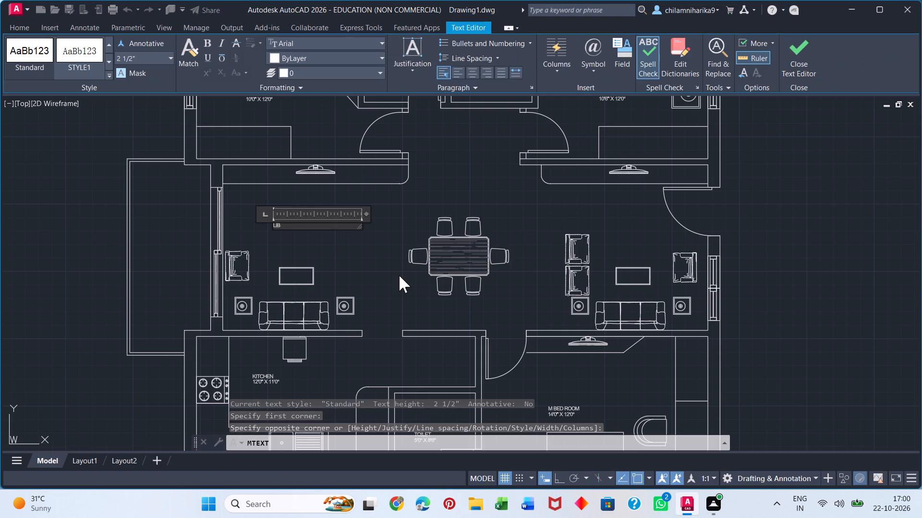
key("BackSpace")
type("VING")
key("Return")
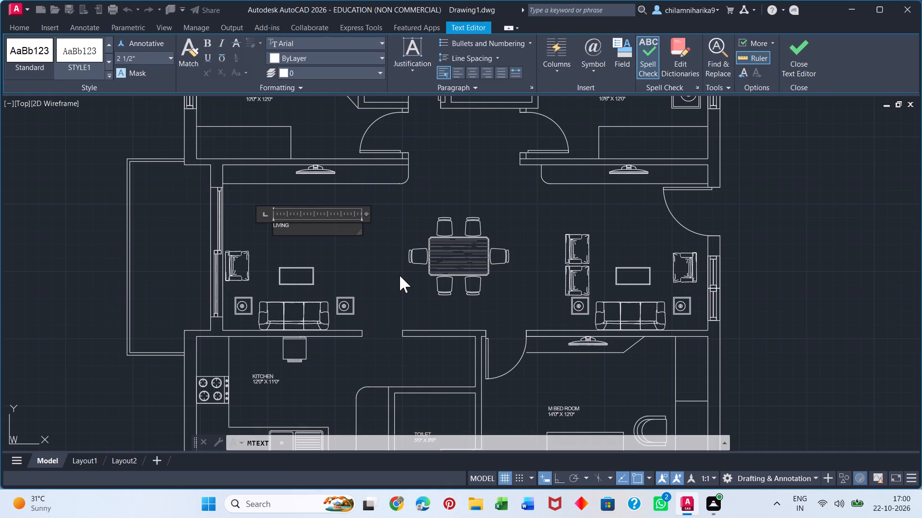
Add the room size 10'6" X 11'0" as a second line of the living label and finish the text.
type("10'")
type("6\" X")
key("space")
type("11'0\"")
left_click(372, 283)
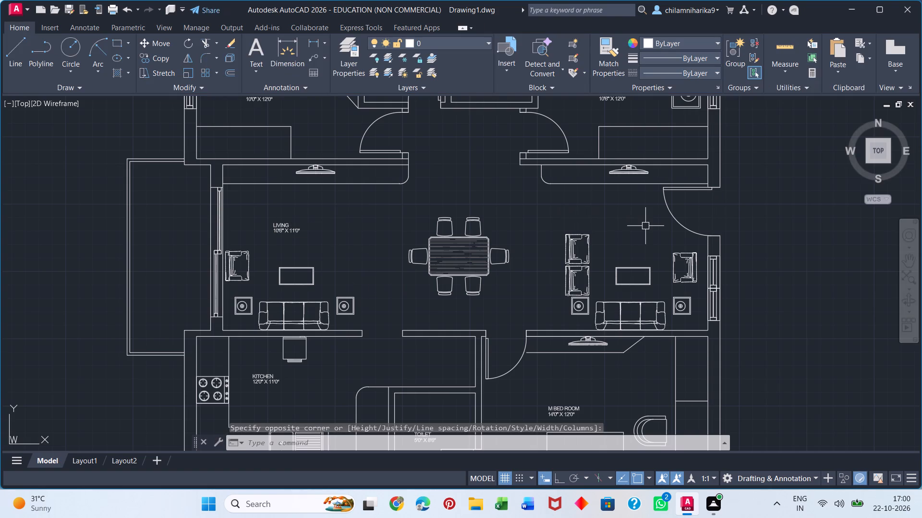
Place multiline text reading "DRAWING" in the eastern seating area, north of the paired armchairs.
key("space")
left_click(584, 205)
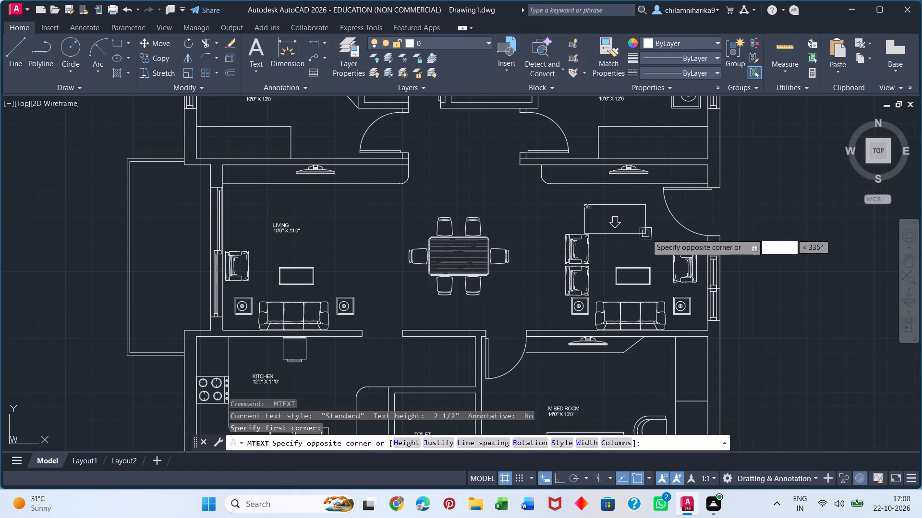
left_click(655, 222)
type("DRAWING")
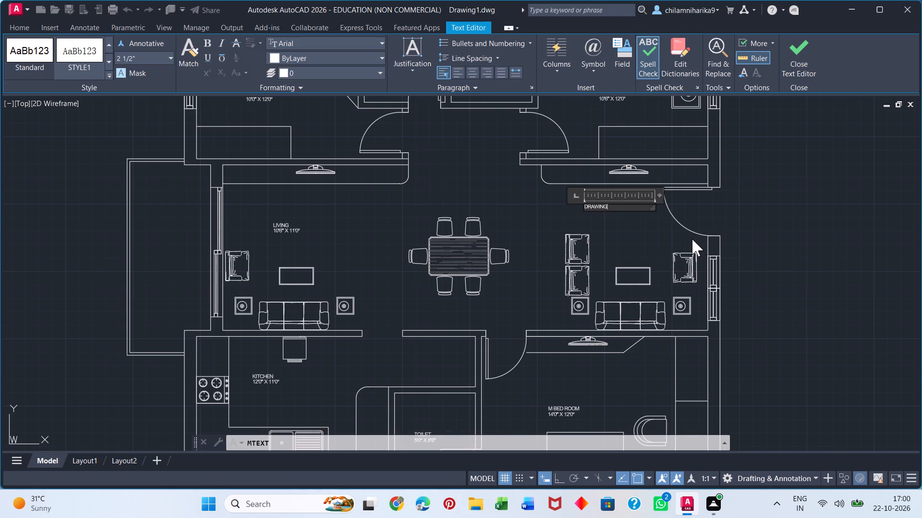
key("Return")
Add the room size 11'0" X 11'0" as a second line of the drawing room label and finish the text.
type("11'")
key("0")
key("shift+quotedbl")
key("space")
type("X")
key("space")
type("10")
key("BackSpace")
type("1'")
type("0\"")
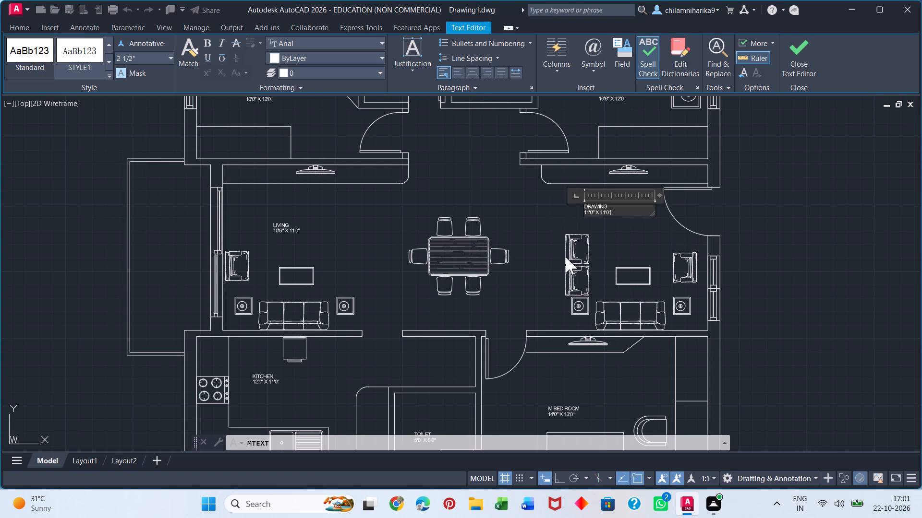
left_click(556, 262)
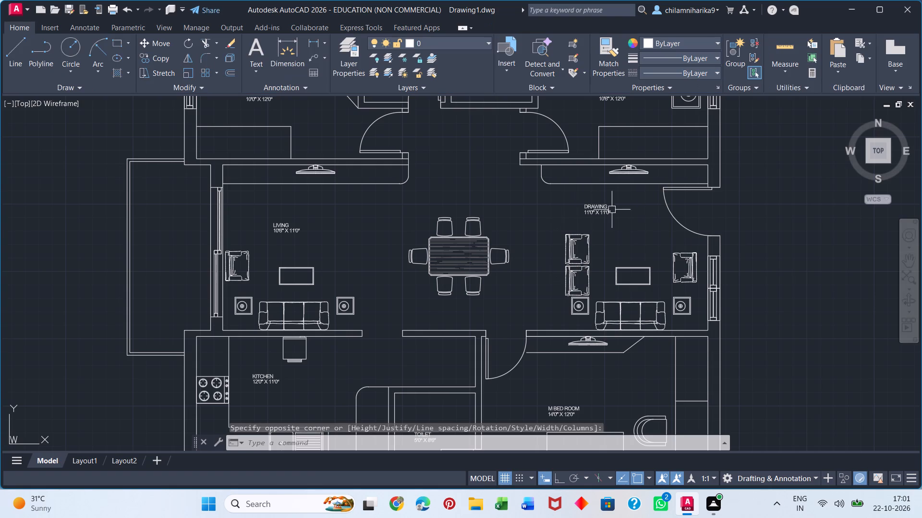
Place multiline text reading "MAIN ENTRANCE" at the entrance door swing on the drawing room's east wall.
key("space")
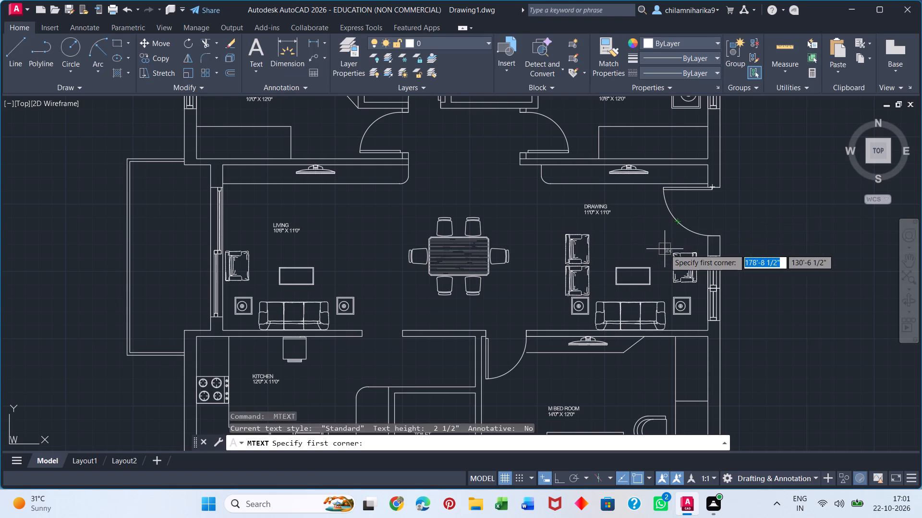
left_click(679, 204)
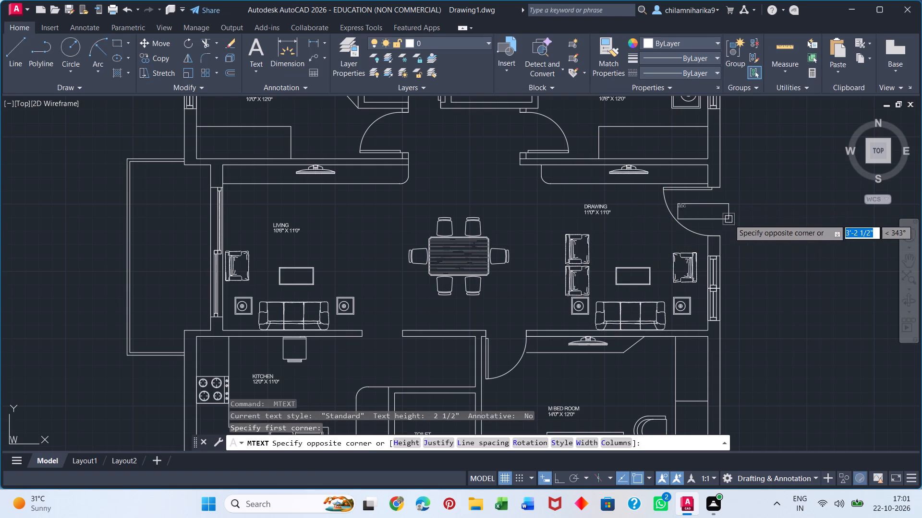
left_click(729, 219)
type("MAIN")
key("space")
type("ENTRANCE")
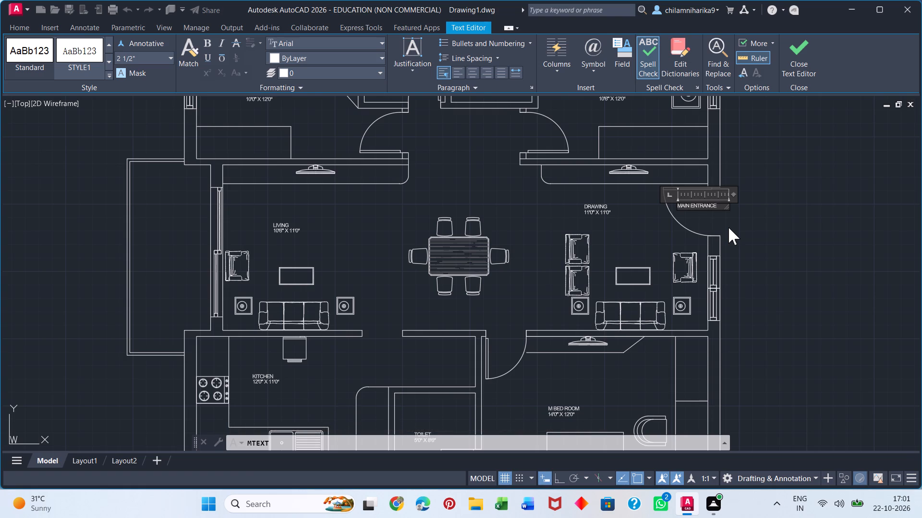
Break the entrance label into two lines, with "MAIN" above "ENTRANCE".
key("Left")
key("Left")
key("Left")
key("Left")
key("Left")
key("Left")
key("Left")
key("Left")
key("Left")
key("Left")
key("Left")
key("Right")
key("Right")
key("Return")
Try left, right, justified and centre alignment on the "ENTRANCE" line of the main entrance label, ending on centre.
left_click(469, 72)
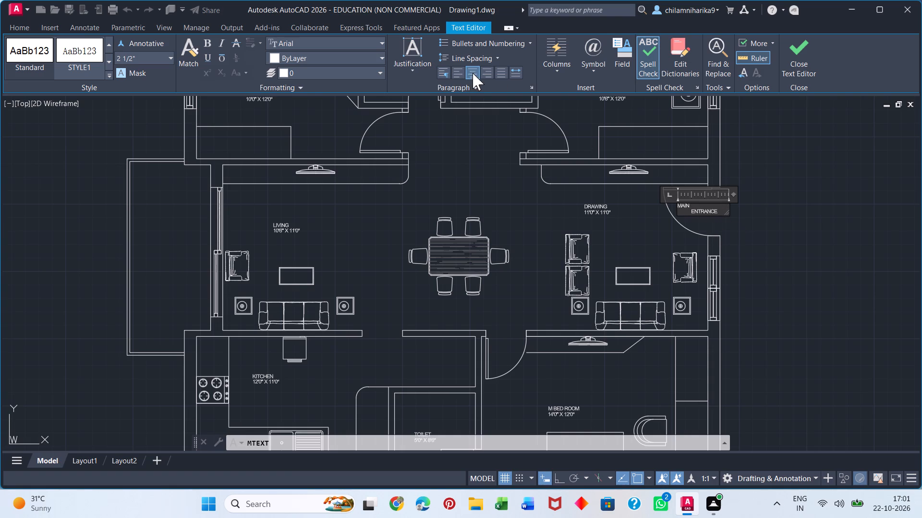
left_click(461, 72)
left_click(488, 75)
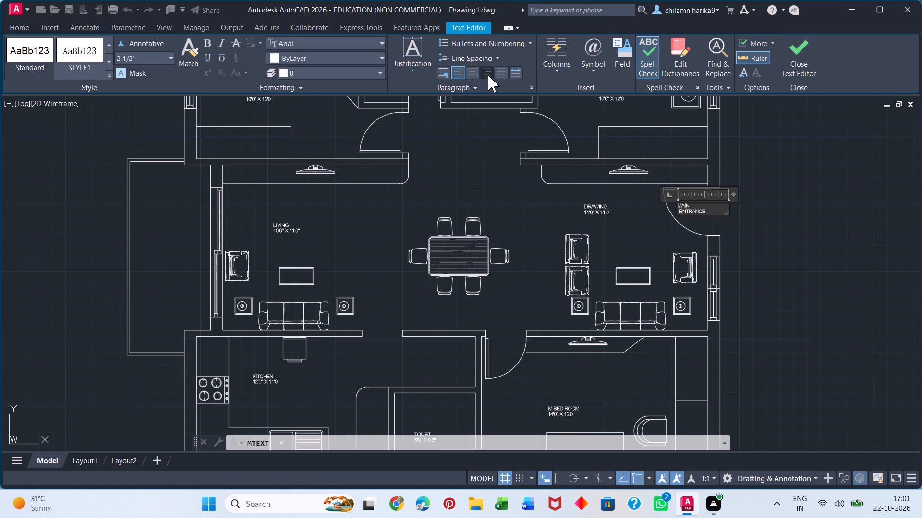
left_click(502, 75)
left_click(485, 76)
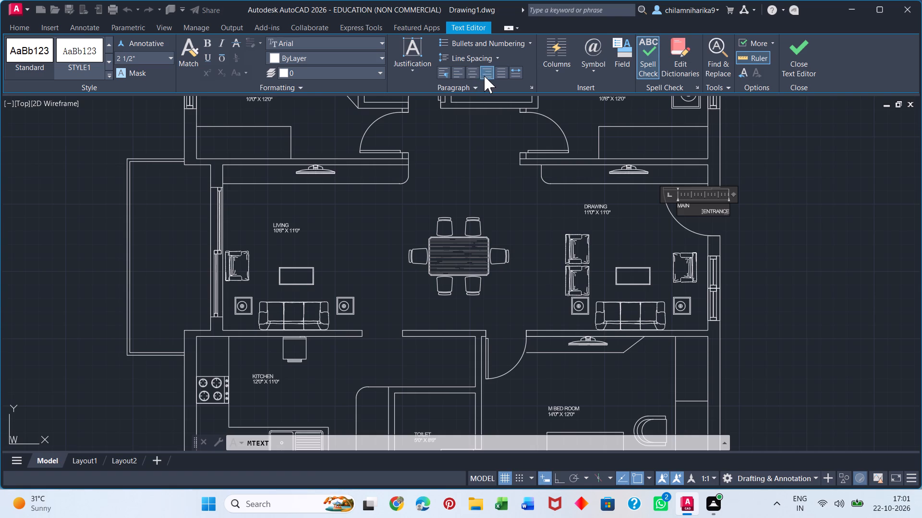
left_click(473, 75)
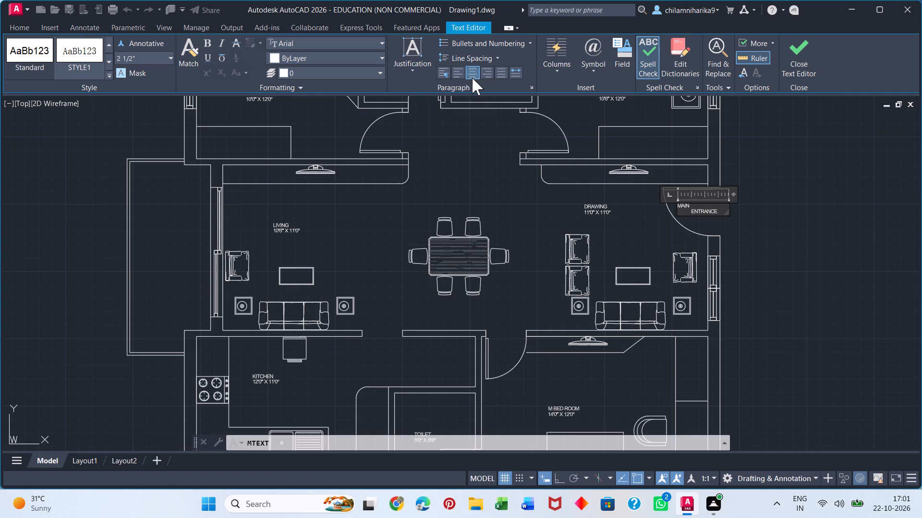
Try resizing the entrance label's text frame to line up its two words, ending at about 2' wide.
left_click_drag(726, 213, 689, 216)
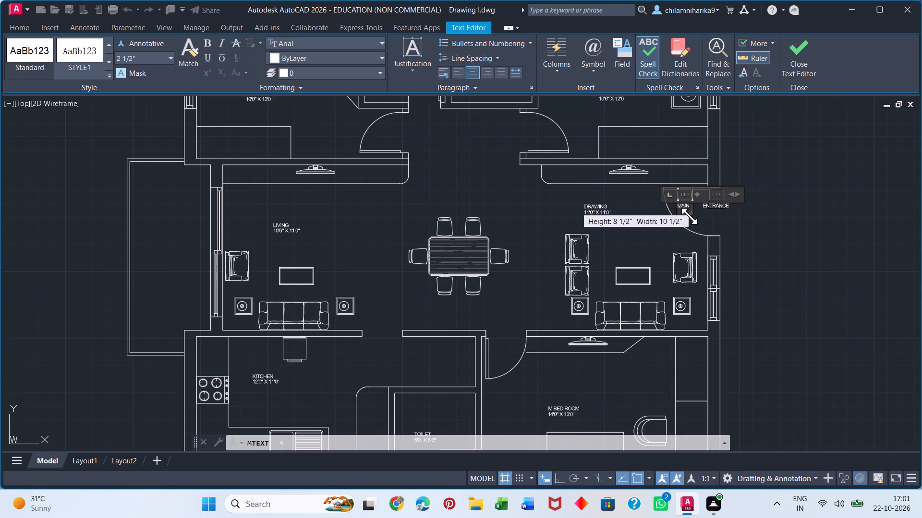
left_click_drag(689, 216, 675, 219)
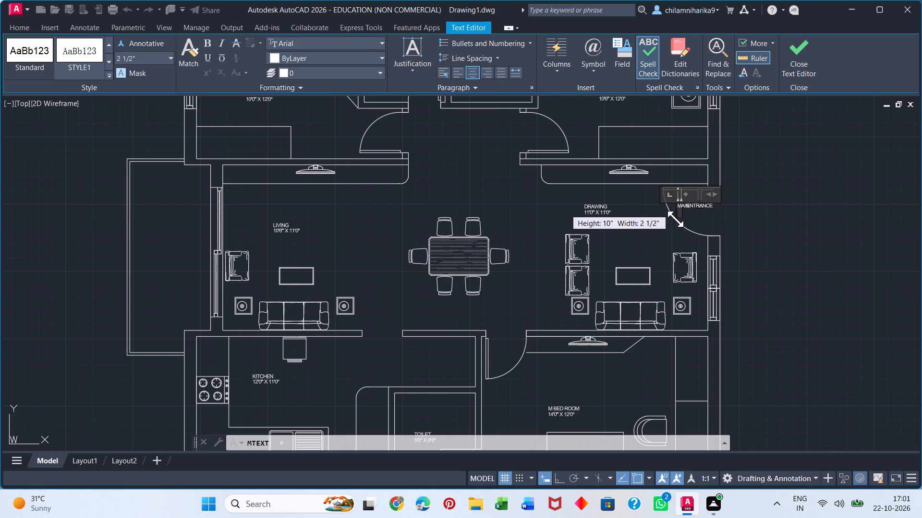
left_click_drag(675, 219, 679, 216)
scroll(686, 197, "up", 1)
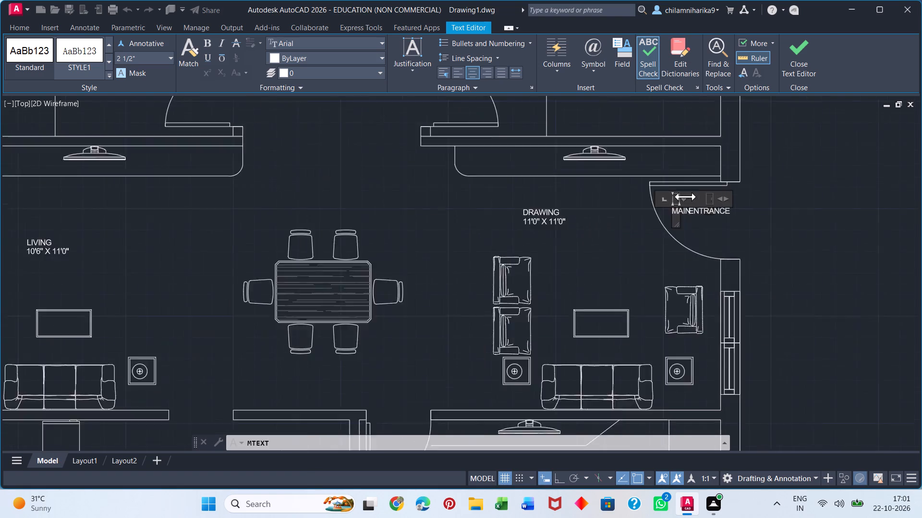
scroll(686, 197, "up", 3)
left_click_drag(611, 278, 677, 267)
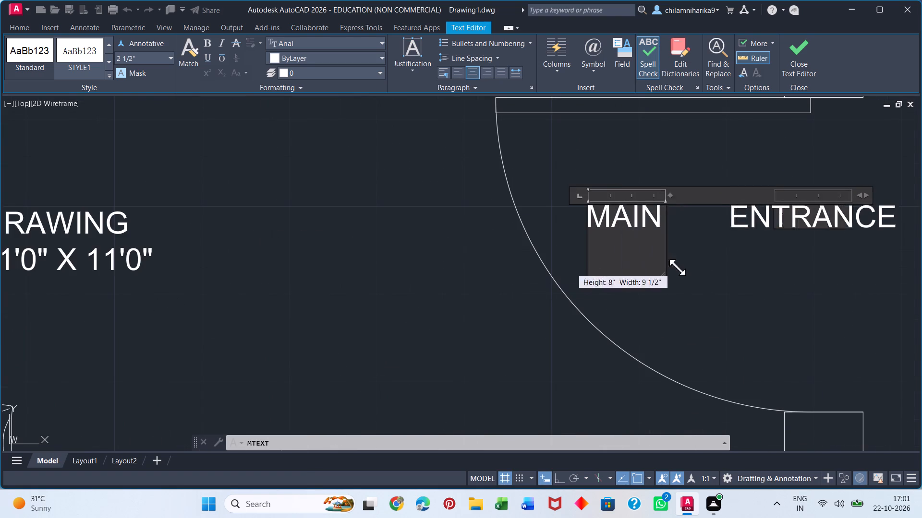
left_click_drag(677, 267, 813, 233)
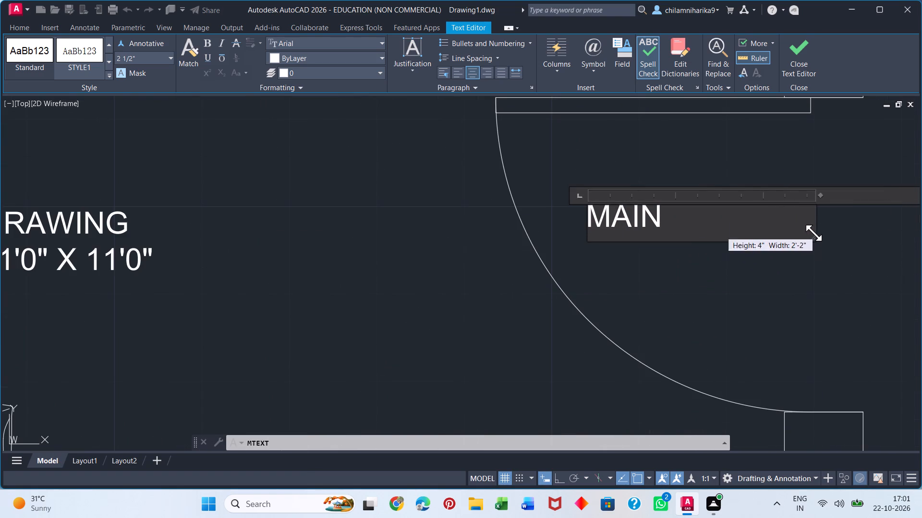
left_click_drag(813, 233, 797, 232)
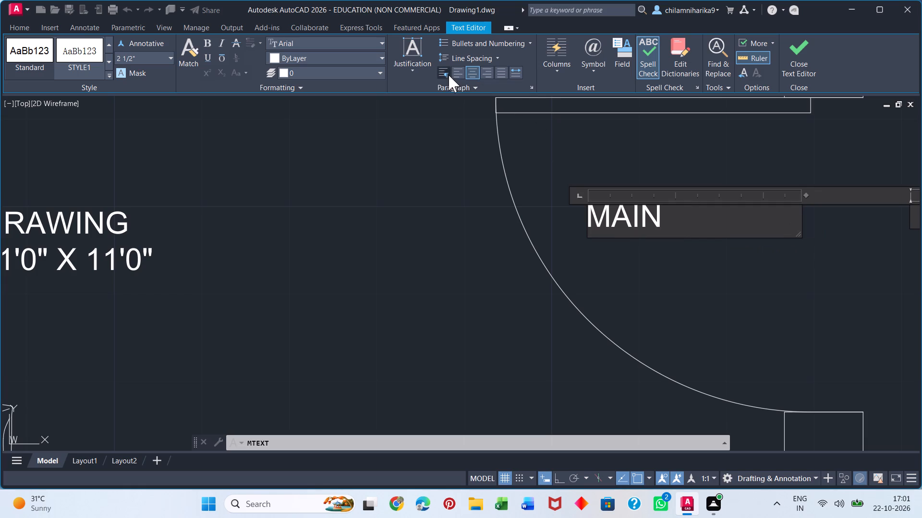
Restore the default paragraph alignment and enlarge the text frame so "ENTRANCE" sits beneath "MAIN" in one column.
left_click(449, 75)
left_click_drag(801, 240, 798, 234)
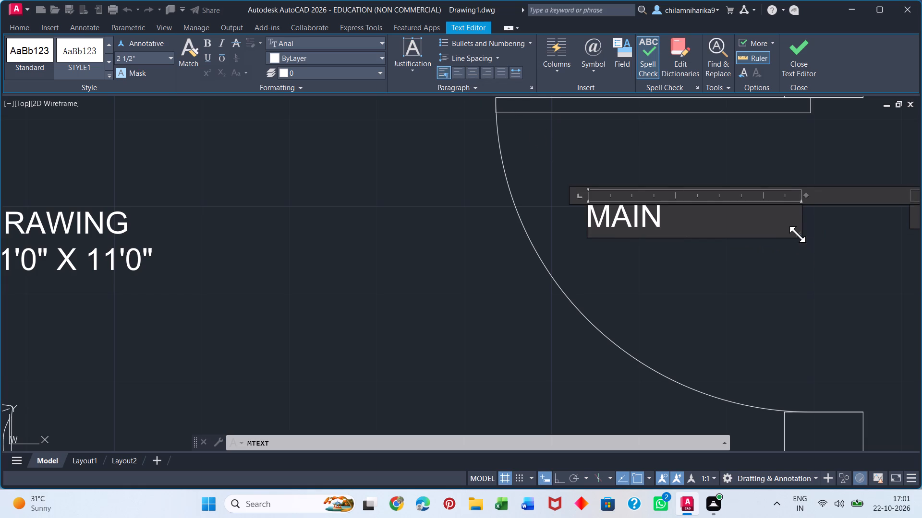
left_click_drag(797, 234, 921, 278)
Indent "MAIN" with five leading spaces to centre it above "ENTRANCE" and finish the text.
left_click(594, 222)
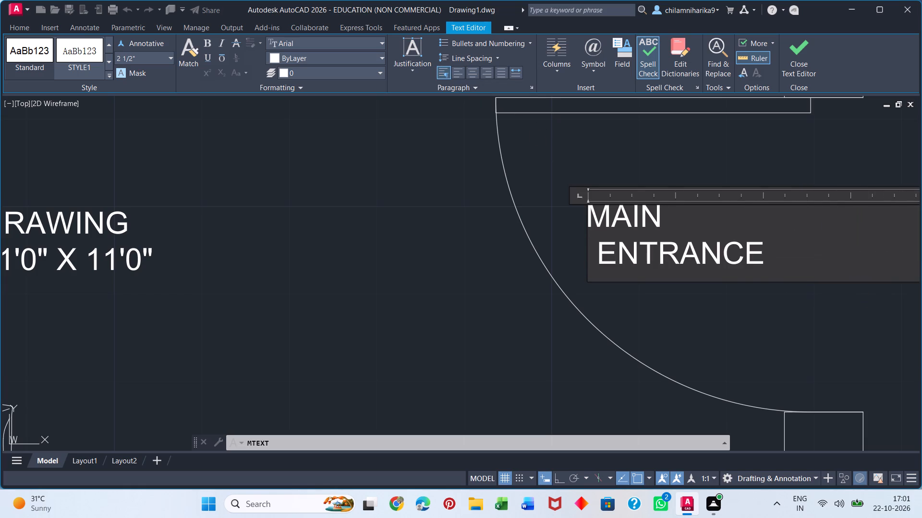
key("space")
key("space")
key("space")
key("space")
key("space")
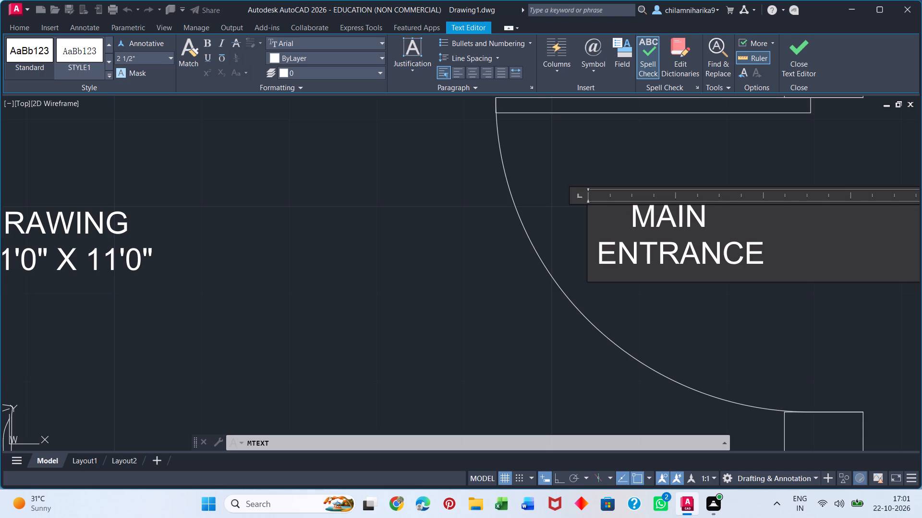
left_click(720, 314)
Place multiline text reading "WARDROBE" inside the wardrobe outline along the south wall of Bed Room 3.
scroll(595, 303, "up", 1)
scroll(593, 302, "down", 3)
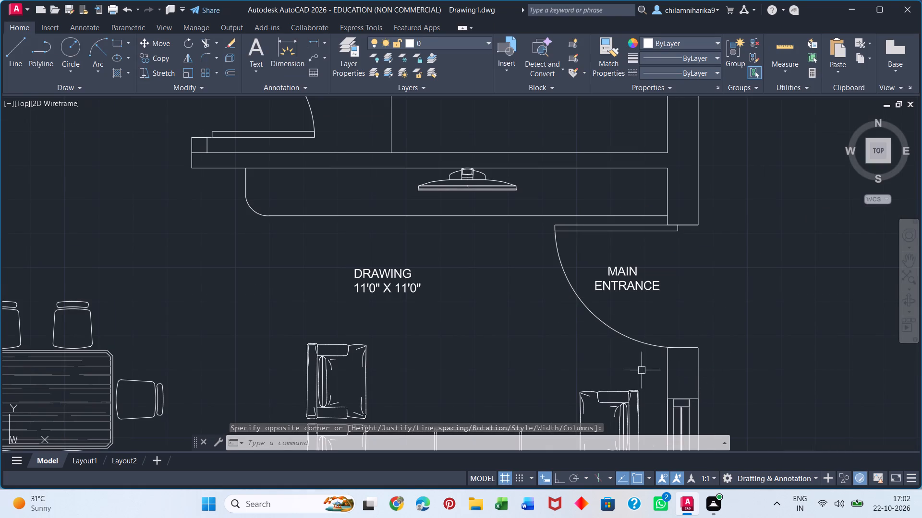
scroll(510, 306, "down", 3)
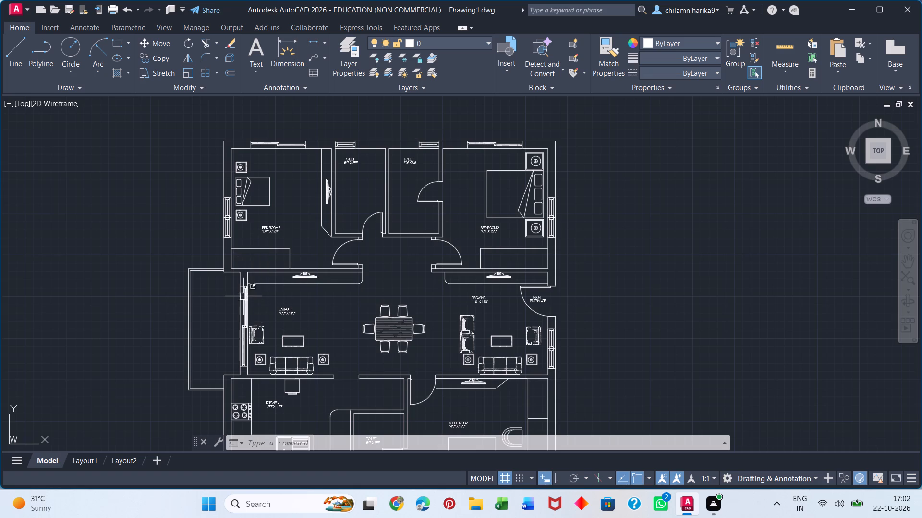
key("t")
key("Return")
scroll(247, 259, "up", 3)
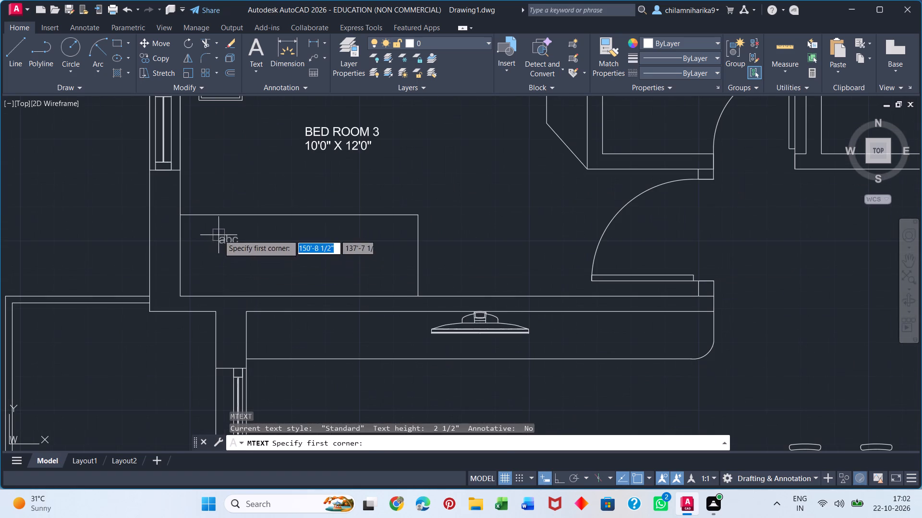
left_click(218, 234)
left_click(368, 267)
type("WA")
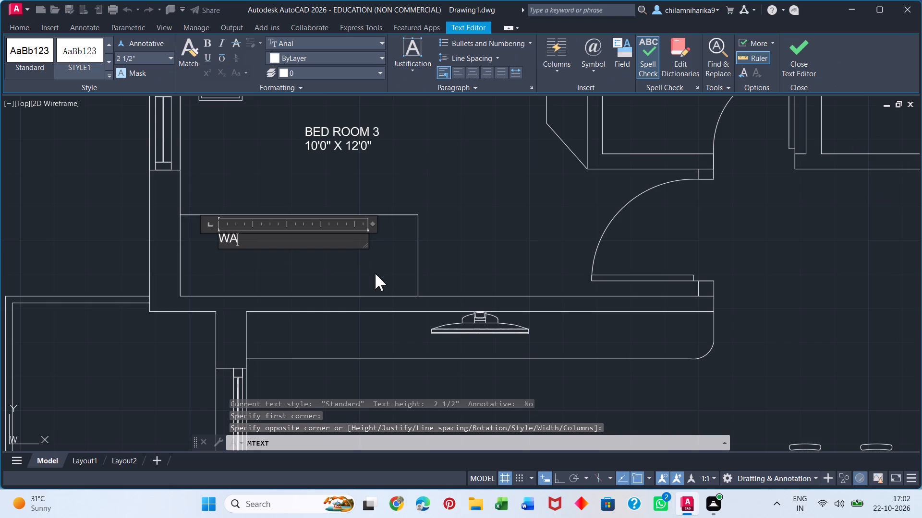
type("RD")
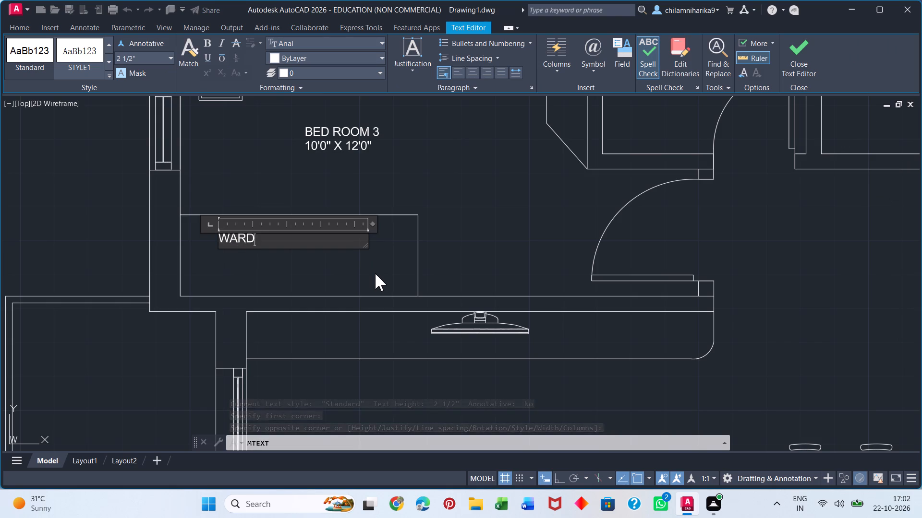
type("ROBE")
left_click(367, 279)
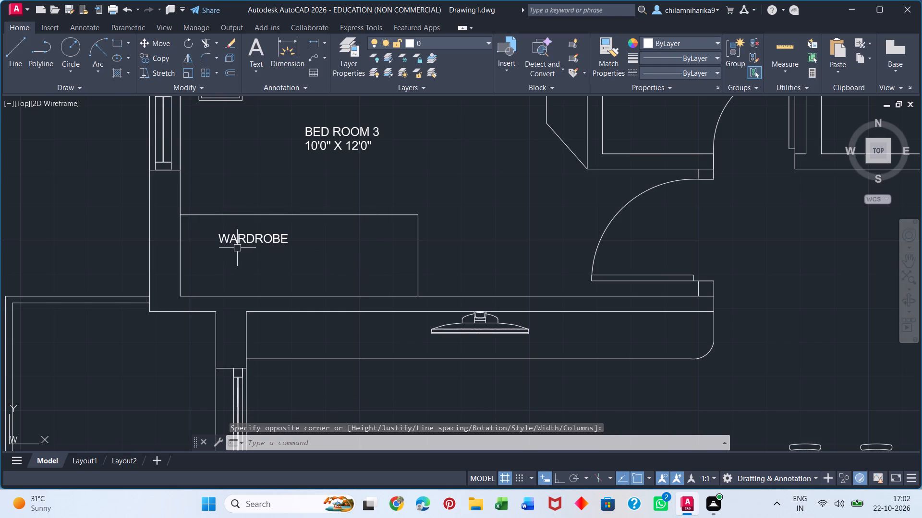
Copy the "WARDROBE" label into the wardrobe outline on the south side of Bed Room 2.
left_click(240, 239)
type("CO")
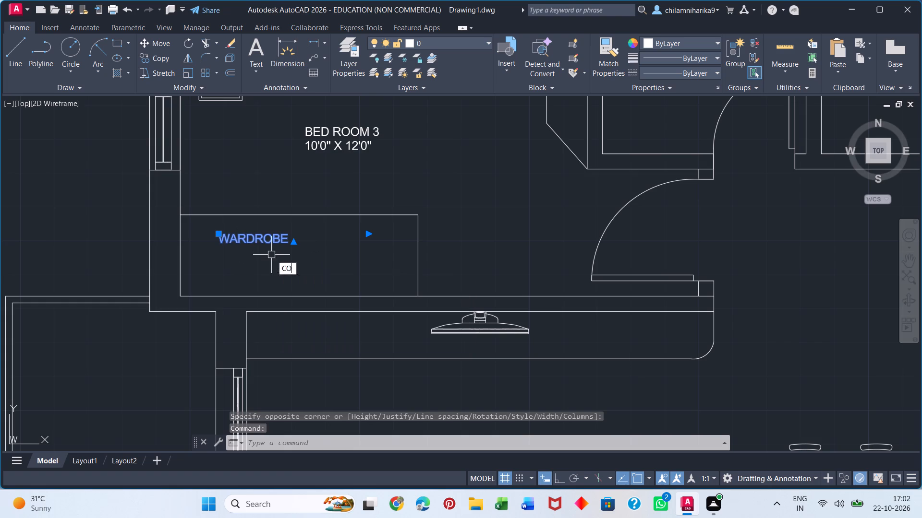
key("Return")
left_click(242, 238)
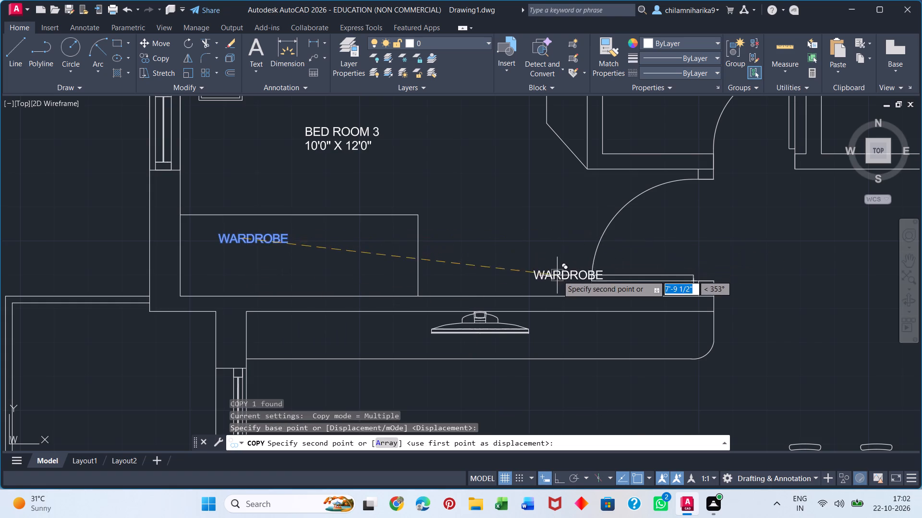
scroll(560, 277, "down", 5)
scroll(617, 261, "up", 4)
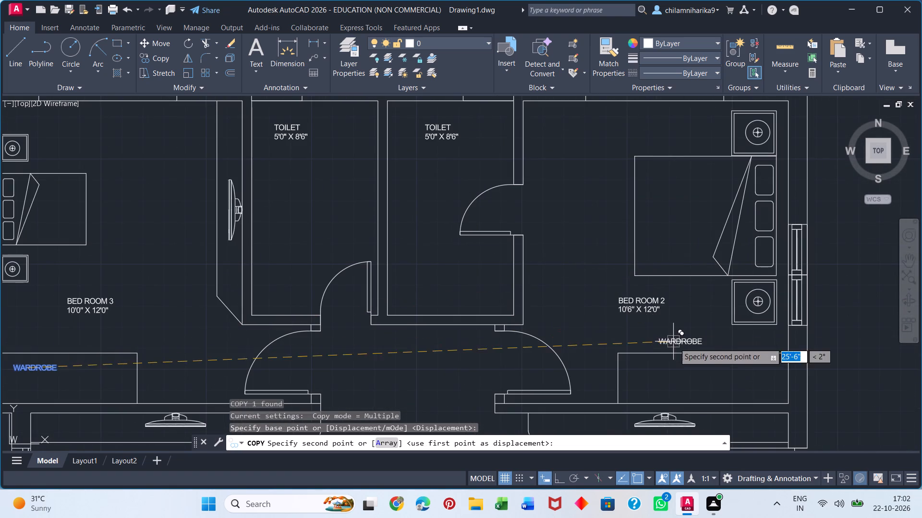
left_click(691, 379)
Copy the "WARDROBE" label into the north and south compartments along the master bedroom's east wall, and end the copying.
scroll(385, 346, "down", 2)
middle_click_drag(389, 372, 319, 193)
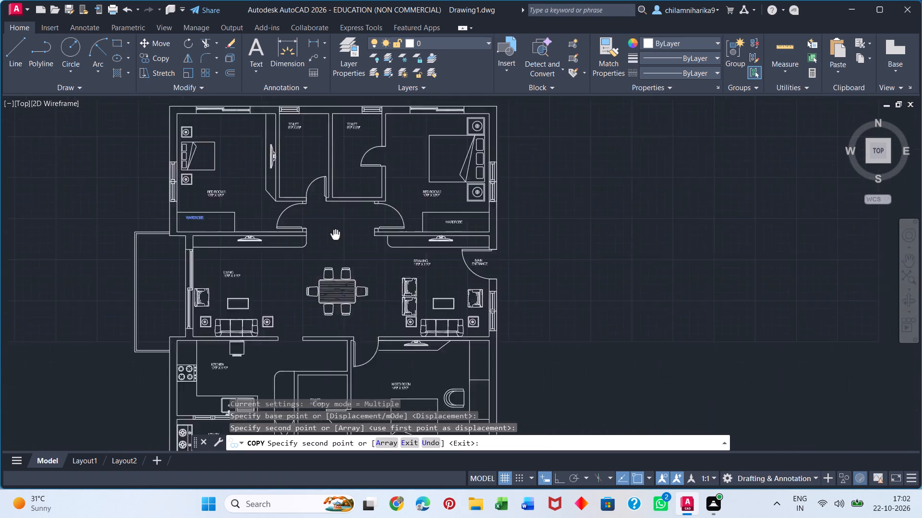
middle_click_drag(319, 193, 300, 148)
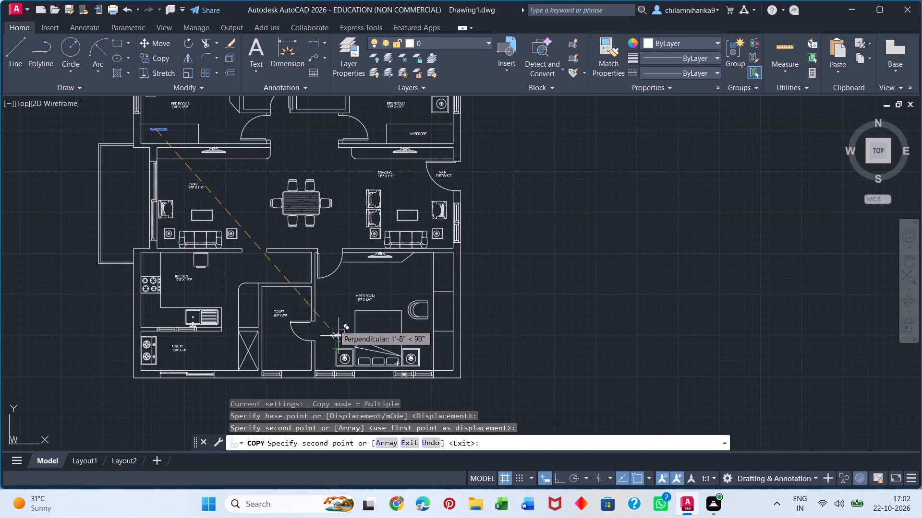
scroll(440, 274, "up", 3)
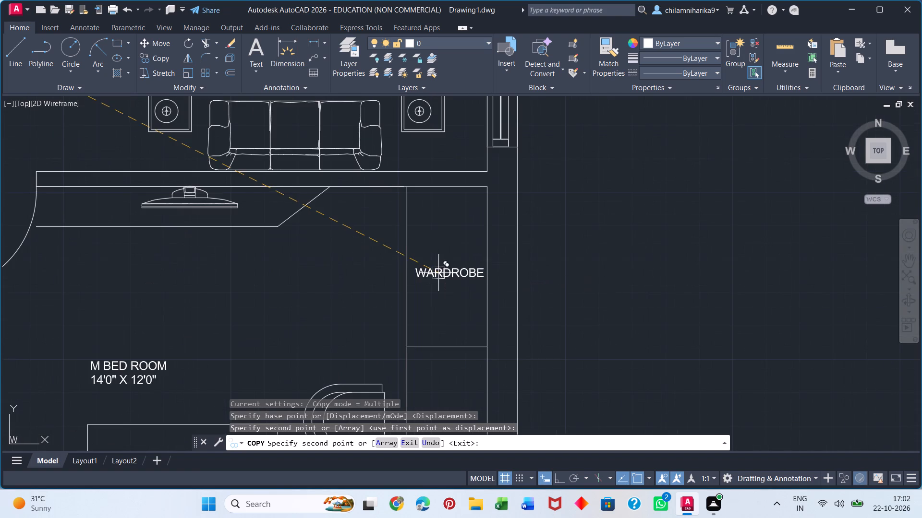
left_click(438, 273)
middle_click_drag(441, 344, 390, 136)
left_click(388, 378)
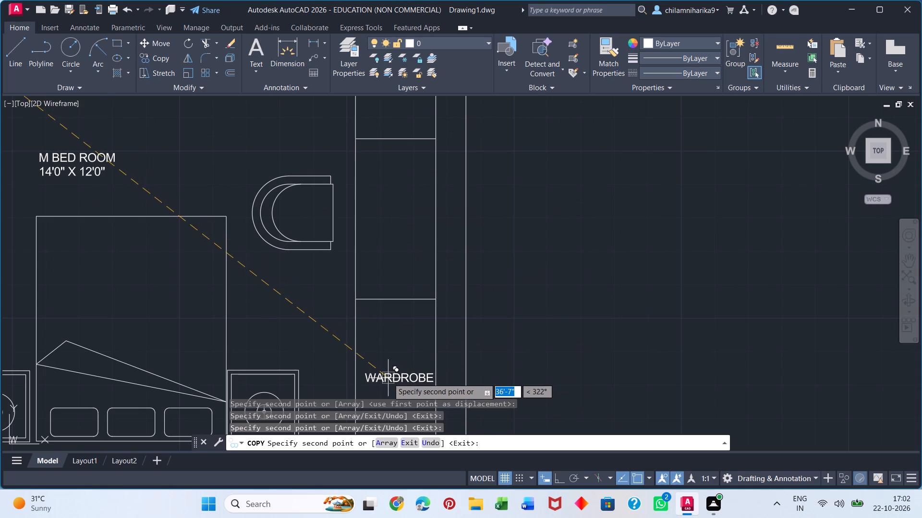
scroll(191, 357, "down", 4)
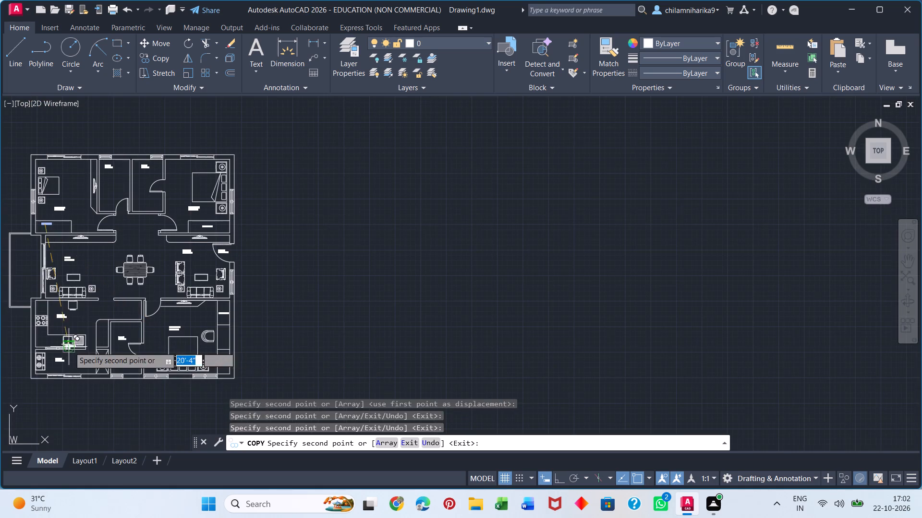
middle_click_drag(72, 347, 208, 358)
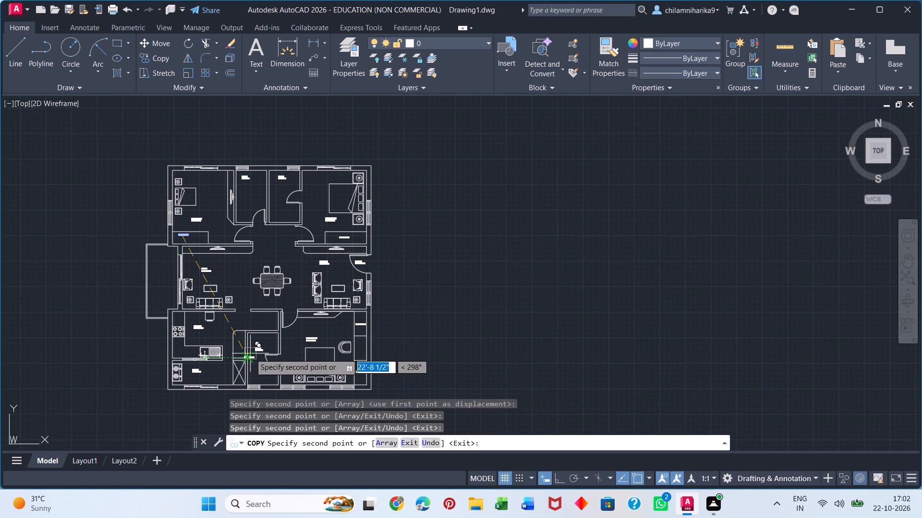
key("Escape")
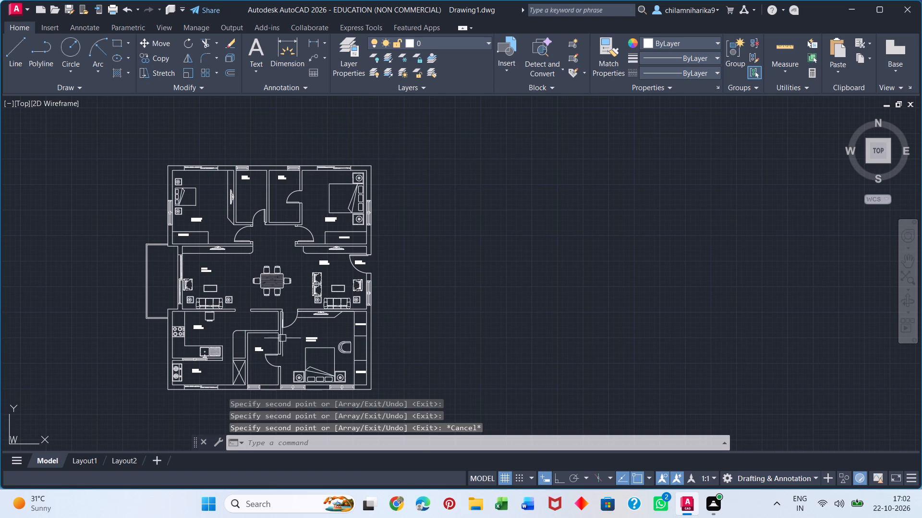
Place multiline text reading "DRESSING" in the middle compartment along the master bedroom's east wall.
scroll(341, 343, "up", 3)
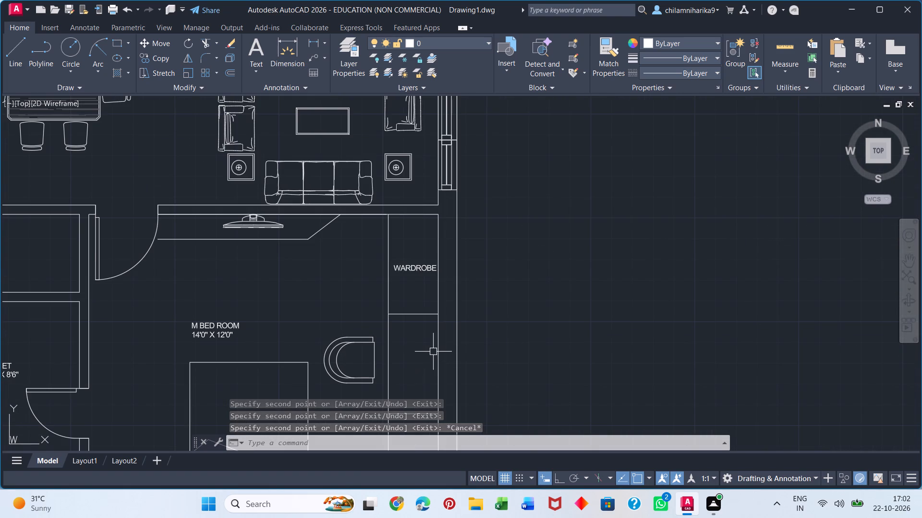
key("t")
key("Return")
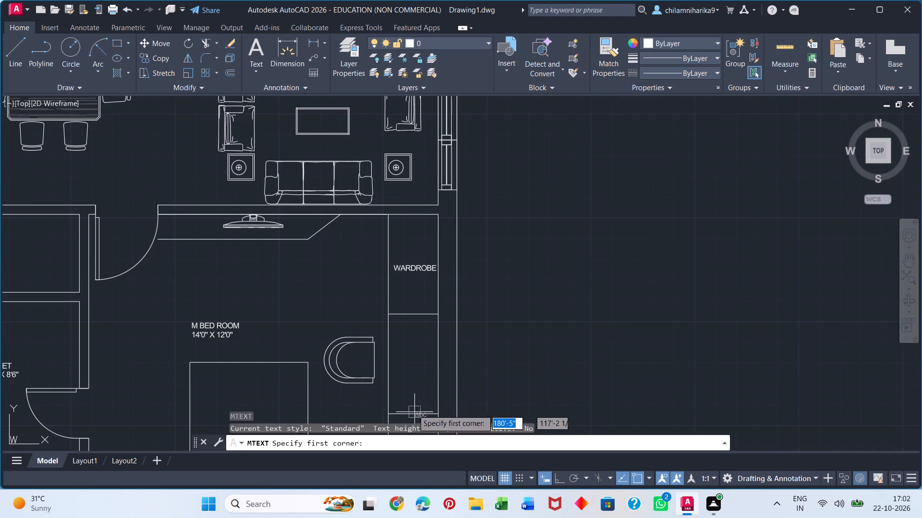
left_click(408, 399)
left_click(421, 338)
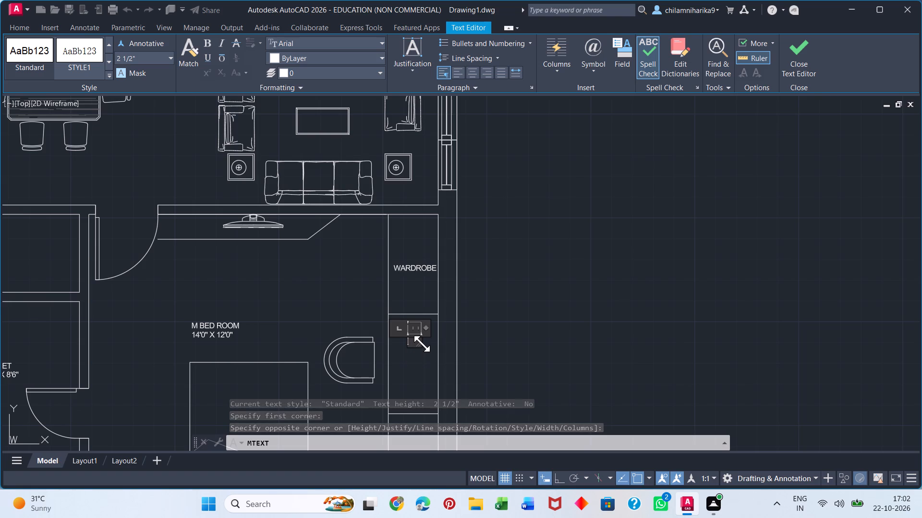
left_click_drag(422, 346, 517, 362)
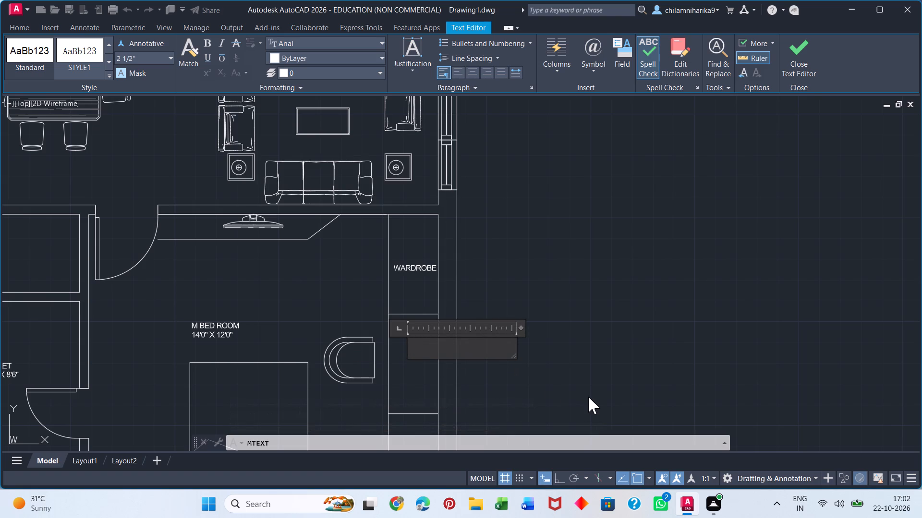
key("d")
type("RES")
type("SING")
left_click(547, 337)
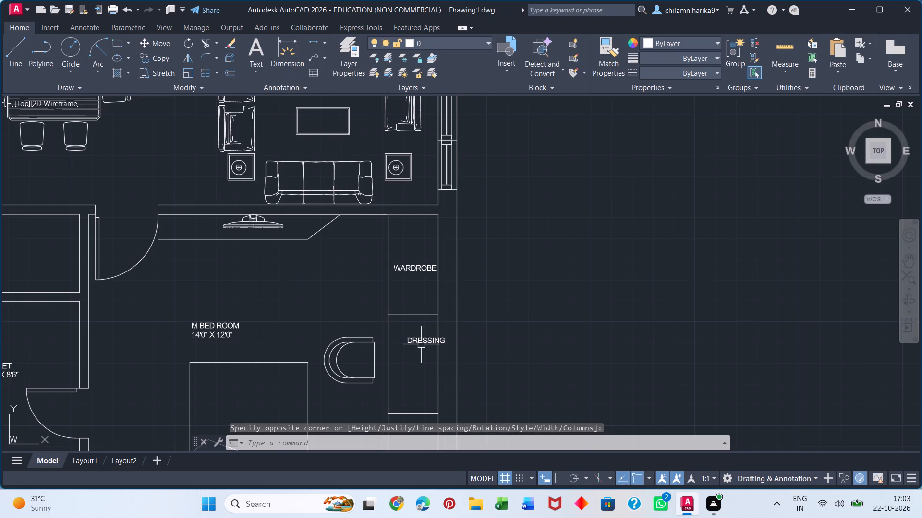
With Ortho on, rotate the "DRESSING" label 90 degrees counterclockwise to read vertically and shift it south to the centre of the middle compartment.
left_click(420, 341)
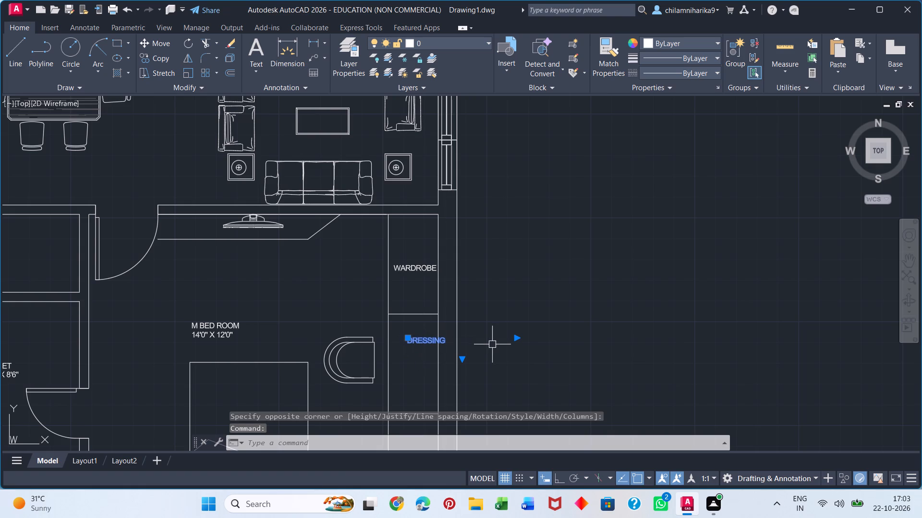
type("RO")
key("Return")
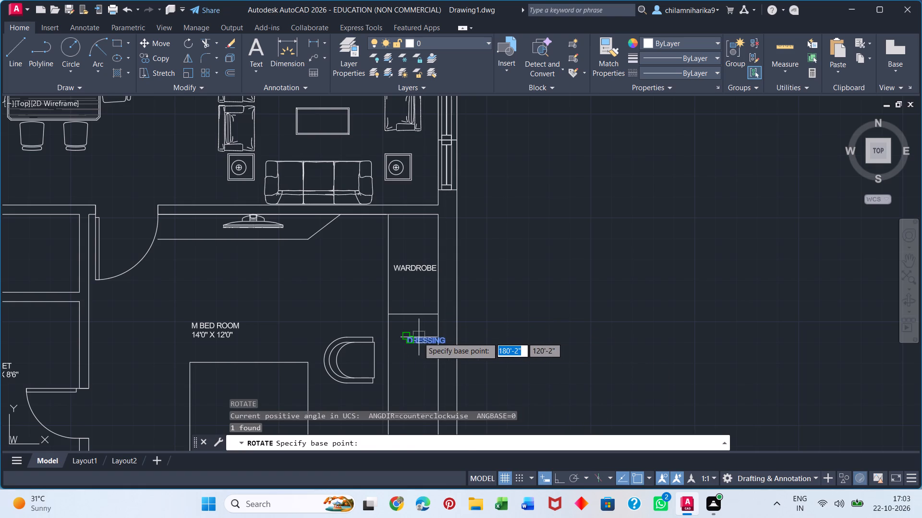
left_click(409, 338)
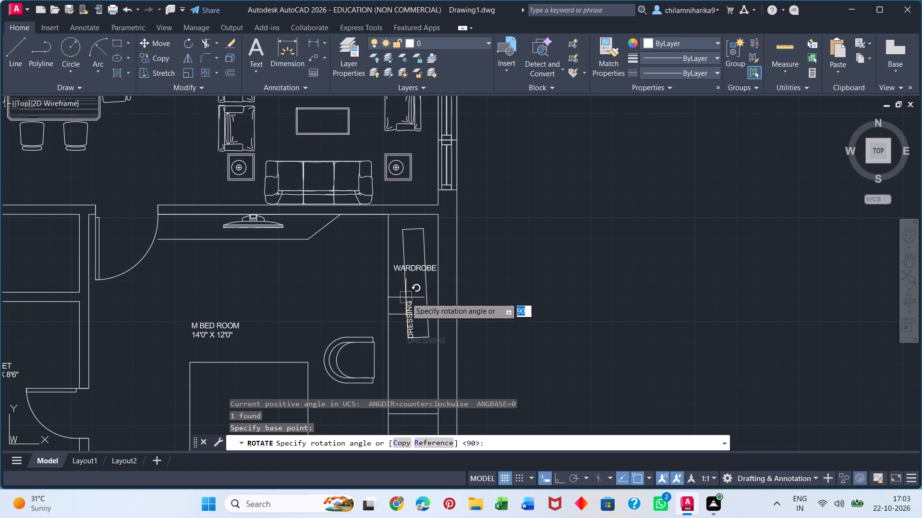
key("F8")
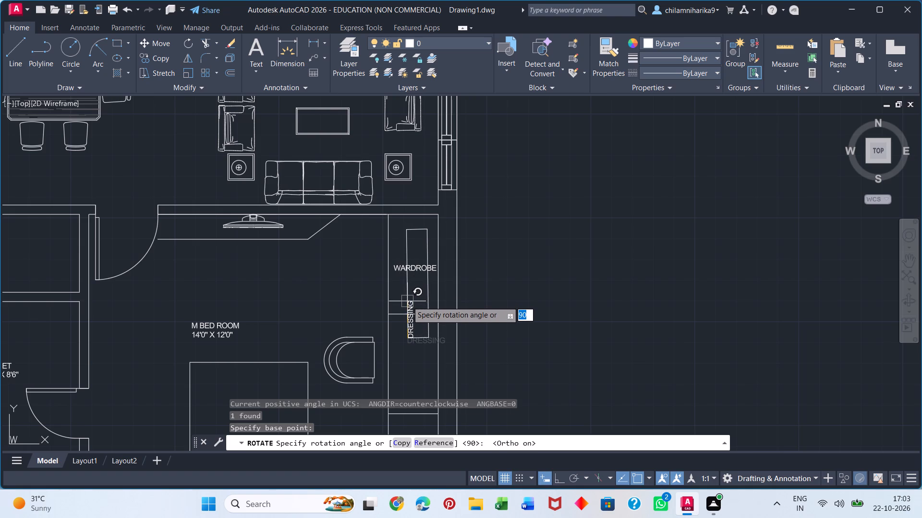
left_click(407, 301)
left_click(414, 338)
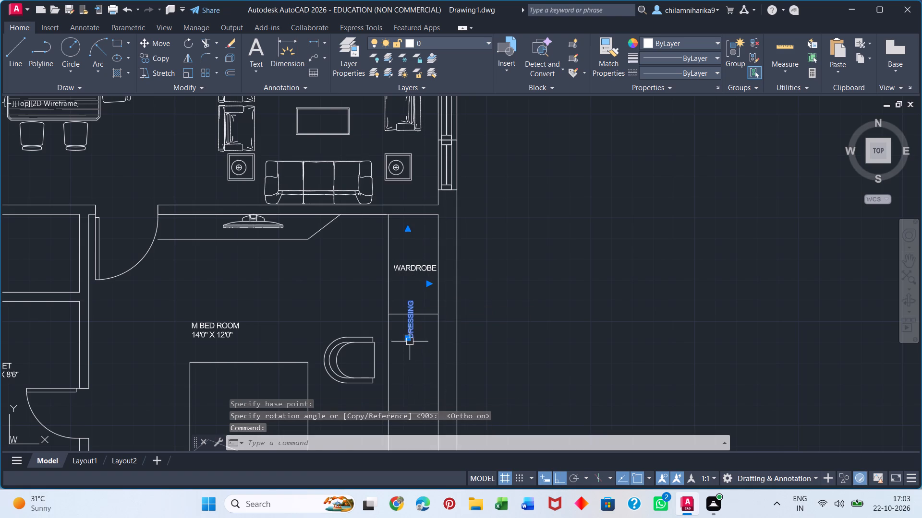
left_click(409, 338)
left_click(412, 385)
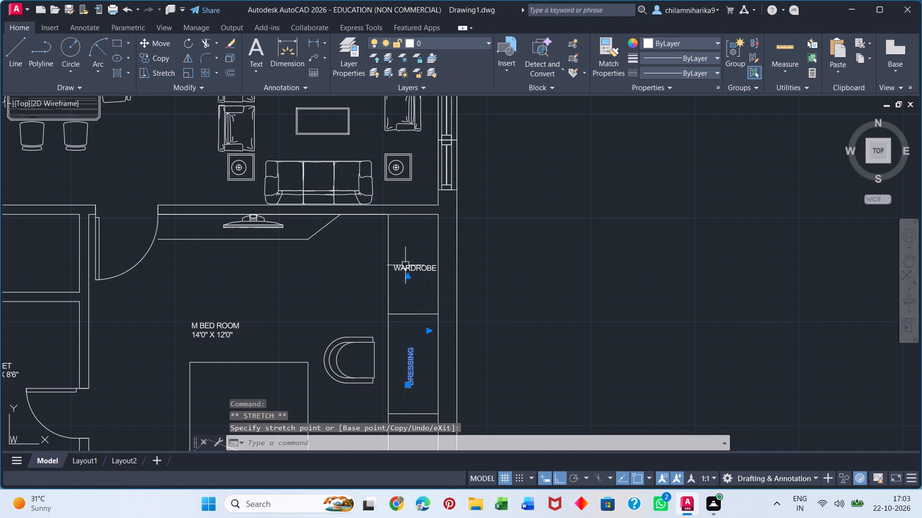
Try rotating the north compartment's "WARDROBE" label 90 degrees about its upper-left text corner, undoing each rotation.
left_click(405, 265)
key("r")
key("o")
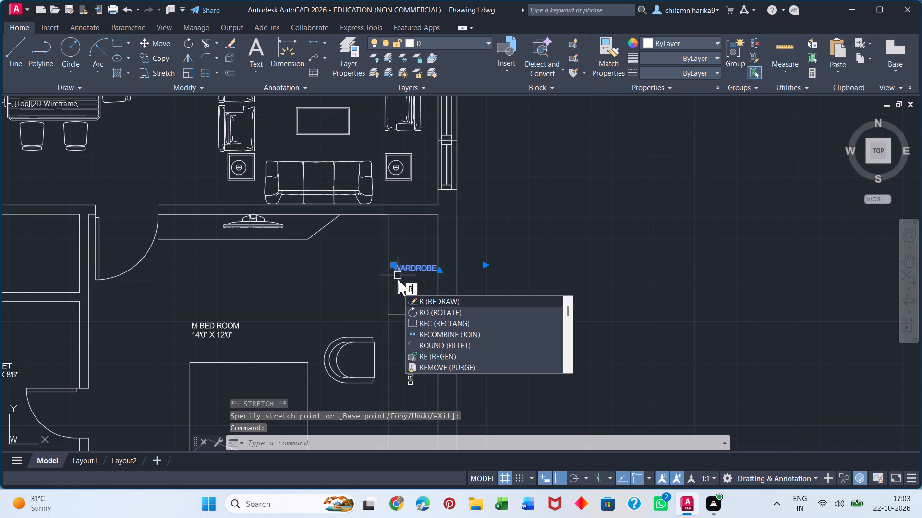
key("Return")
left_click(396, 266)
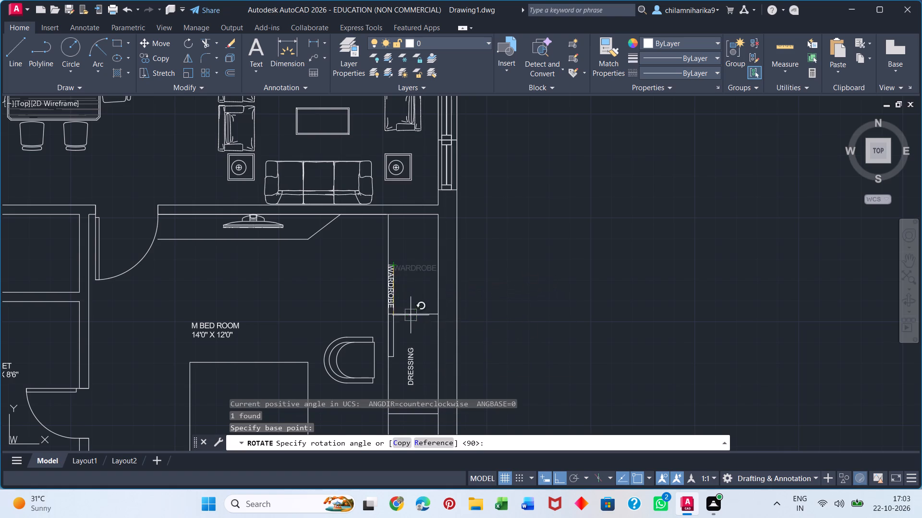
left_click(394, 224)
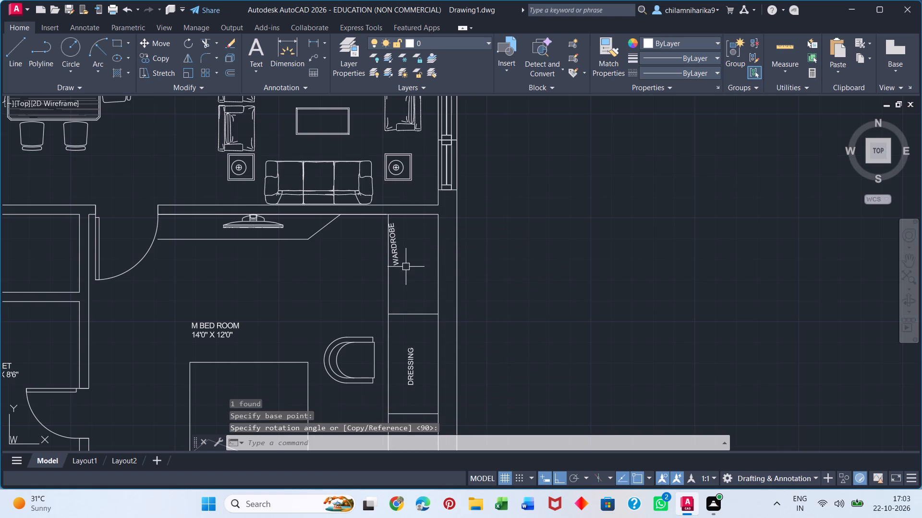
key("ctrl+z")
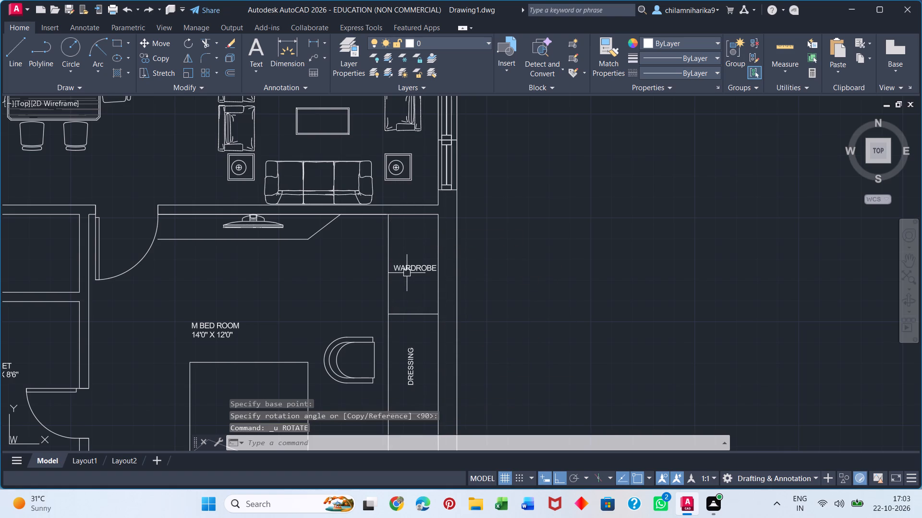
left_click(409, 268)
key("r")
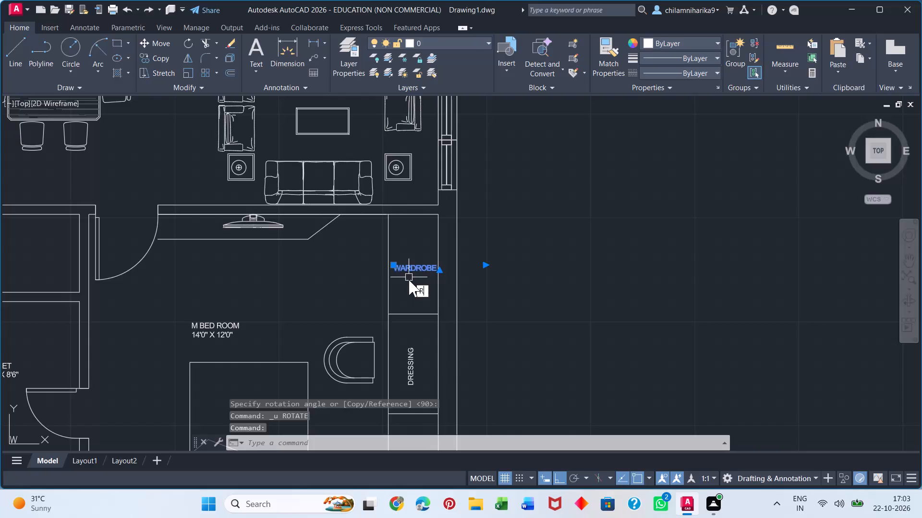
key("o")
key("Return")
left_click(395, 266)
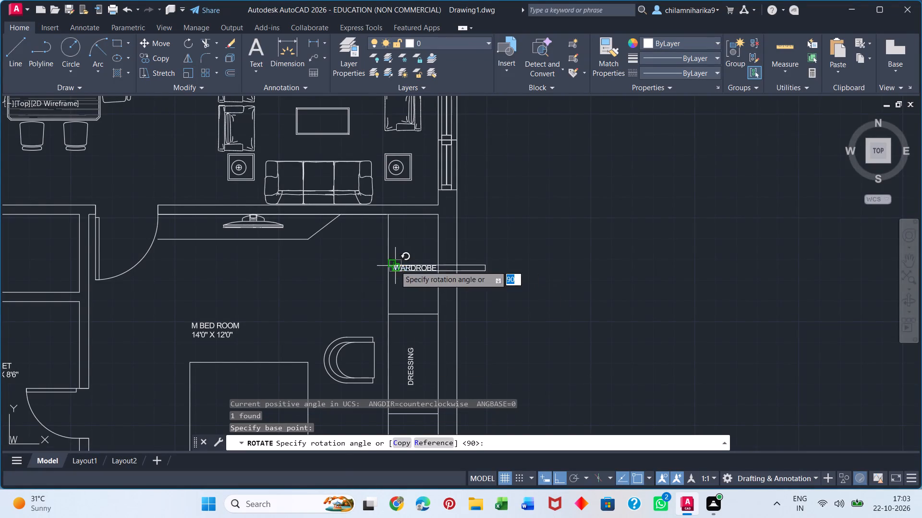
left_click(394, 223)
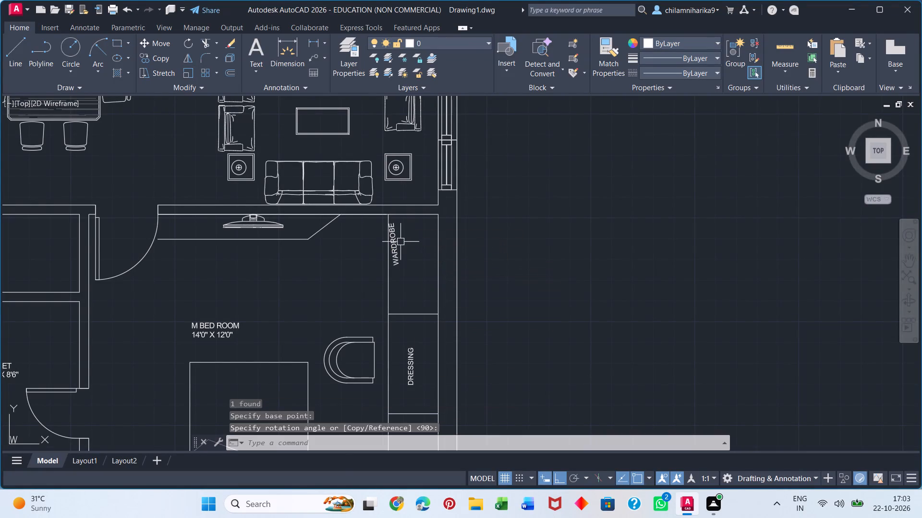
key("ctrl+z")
Rotate the north compartment's "WARDROBE" label 90 degrees counterclockwise about its lower-left text corner and centre it in the compartment.
left_click(421, 266)
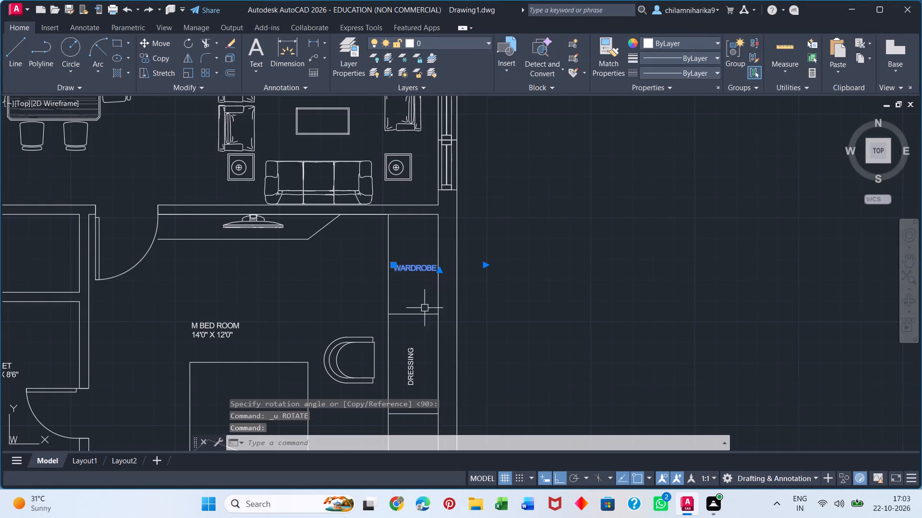
key("r")
key("o")
key("Return")
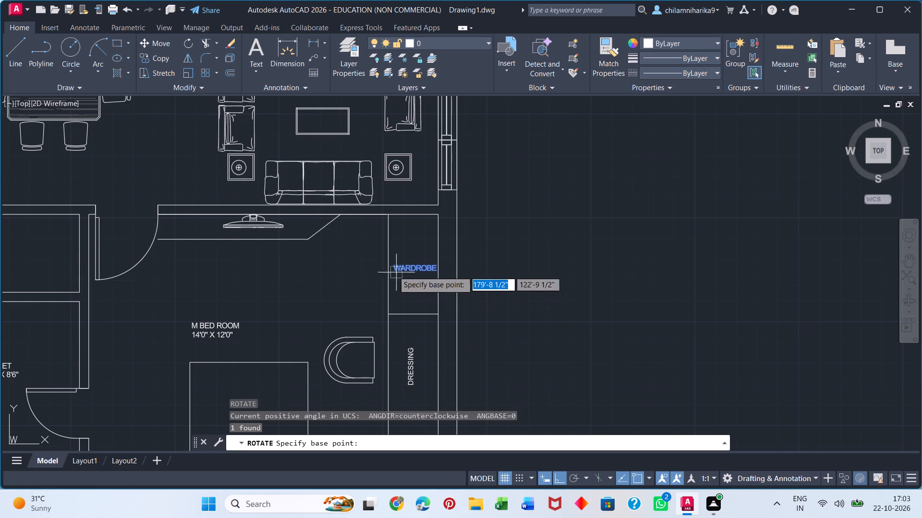
left_click(393, 271)
left_click(416, 188)
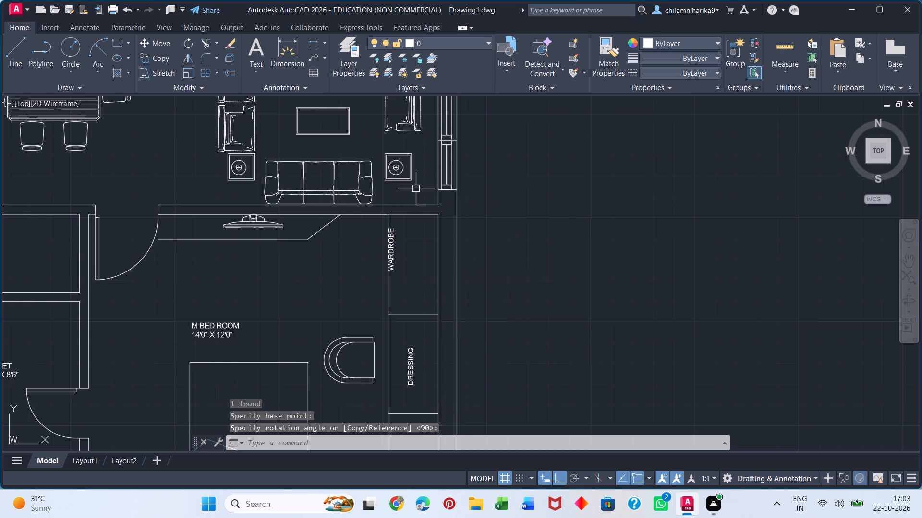
left_click(392, 259)
left_click(386, 269)
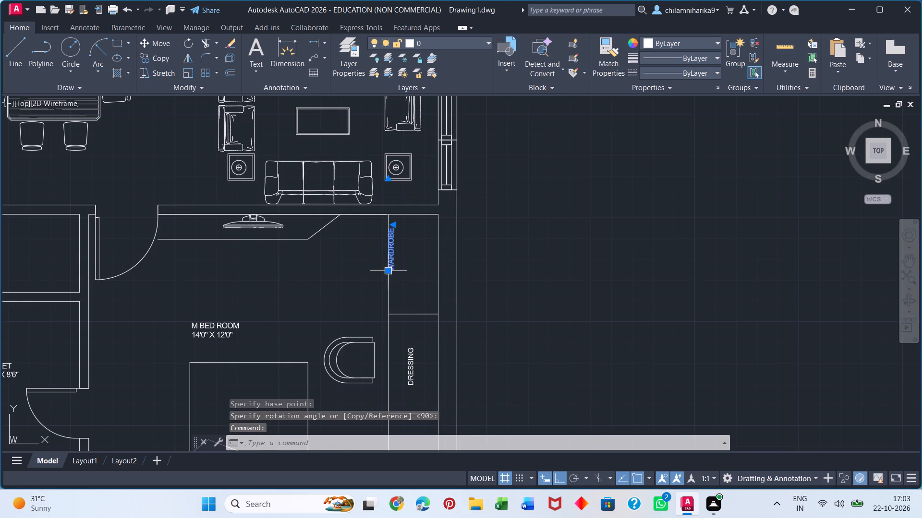
left_click(409, 287)
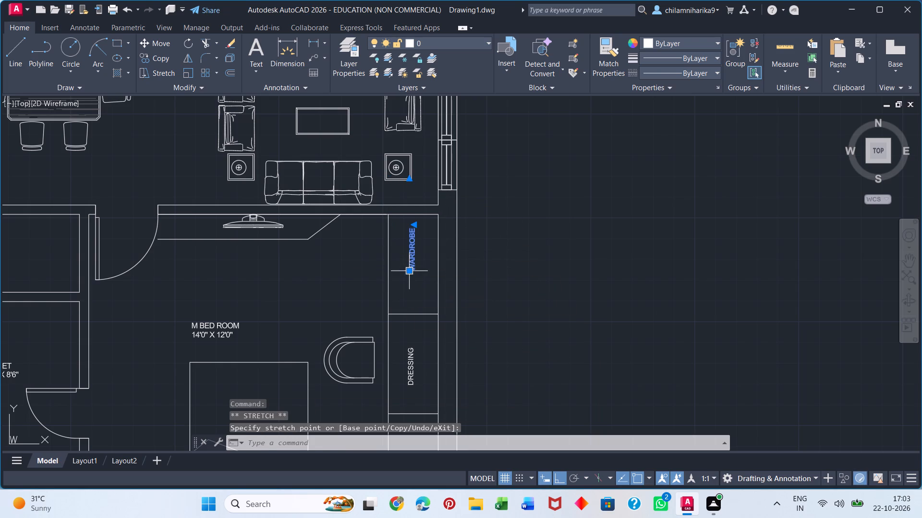
left_click(410, 271)
left_click(411, 280)
Delete the horizontal "WARDROBE" label from the south compartment along the master bedroom's east wall.
middle_click_drag(402, 310, 382, 142)
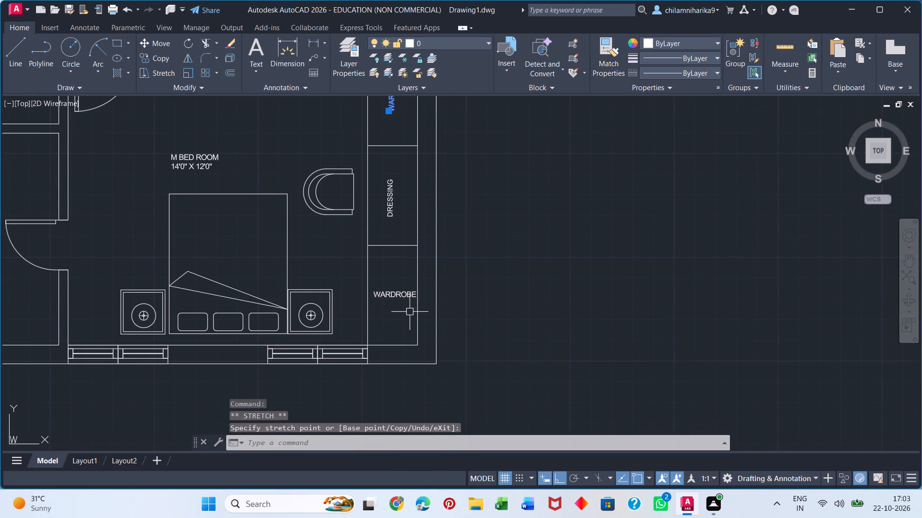
left_click(403, 298)
key("Delete")
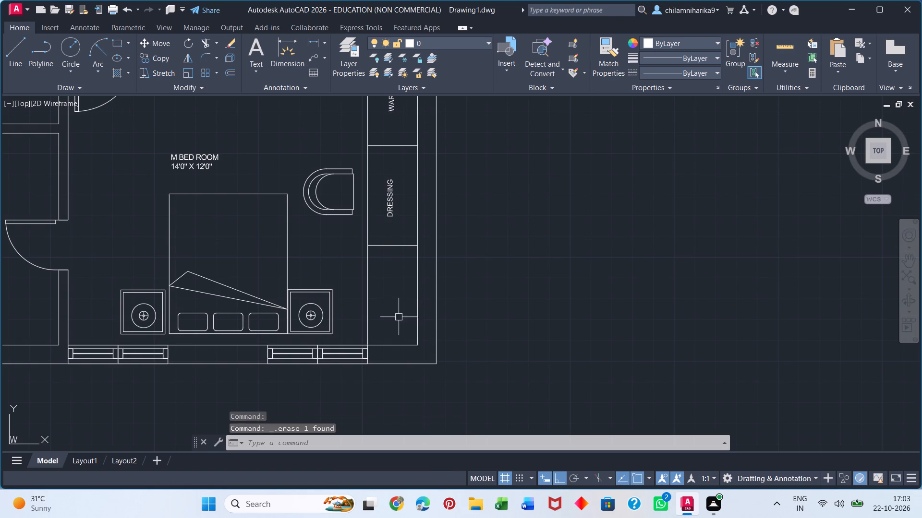
Copy the vertical "WARDROBE" label from the north compartment to the east edge of the south compartment, and end the copying.
left_click(386, 105)
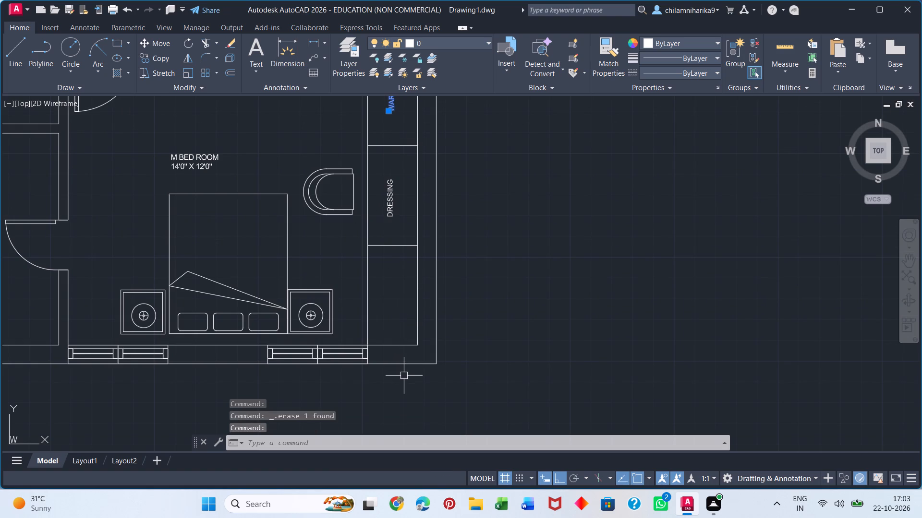
key("c")
key("o")
key("Return")
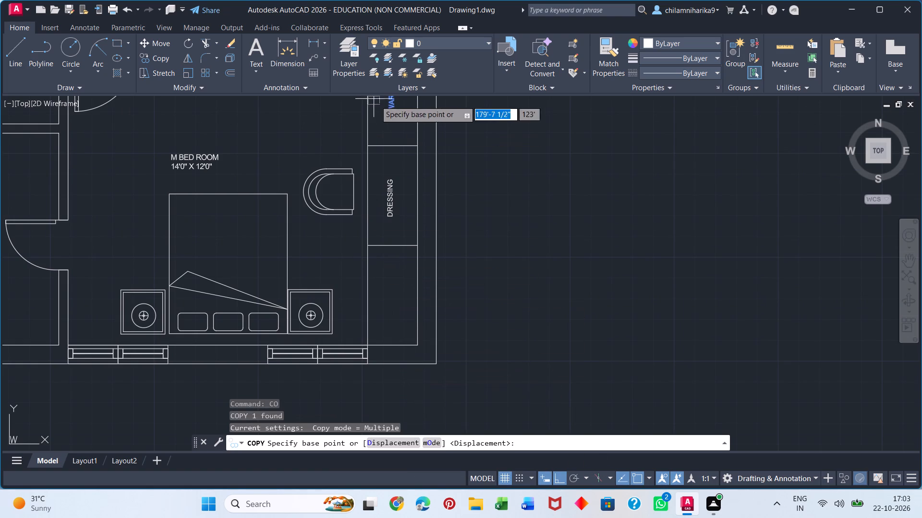
left_click(386, 109)
left_click(413, 317)
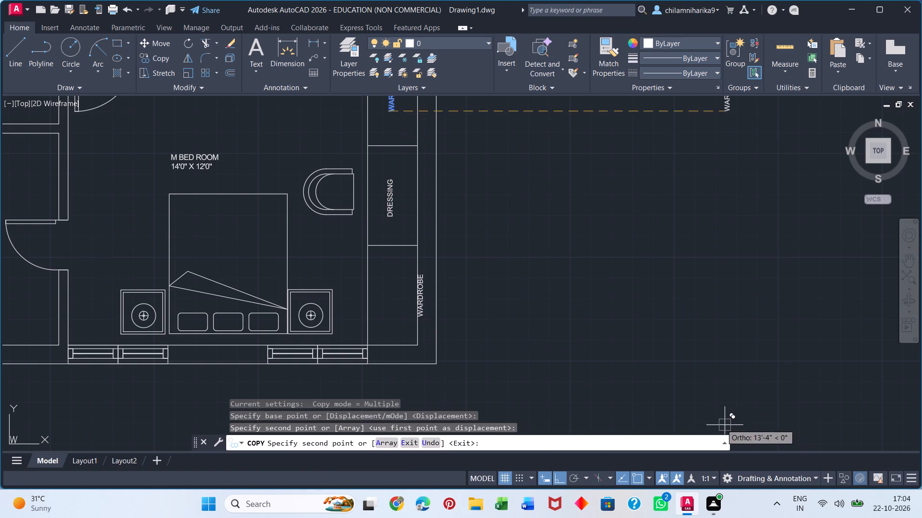
key("Escape")
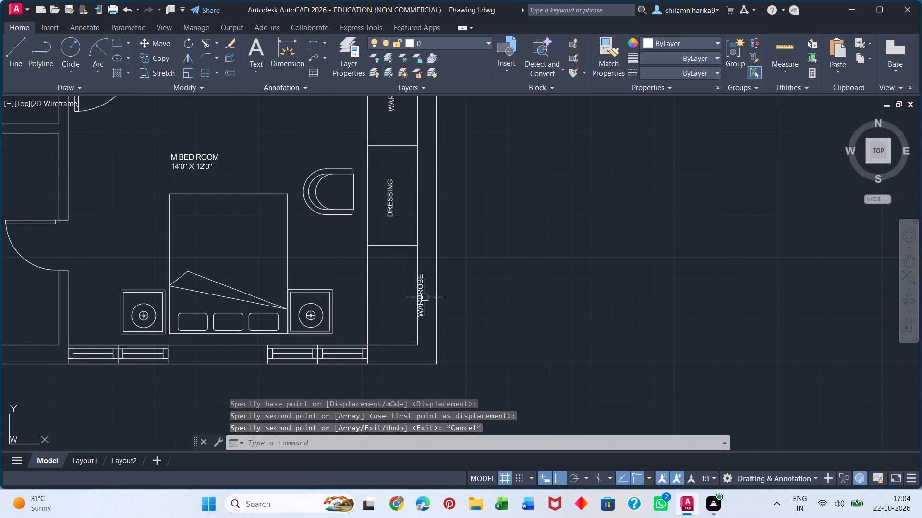
Move the copied "WARDROBE" label west to the middle of the south compartment.
left_click(424, 297)
key("m")
key("Return")
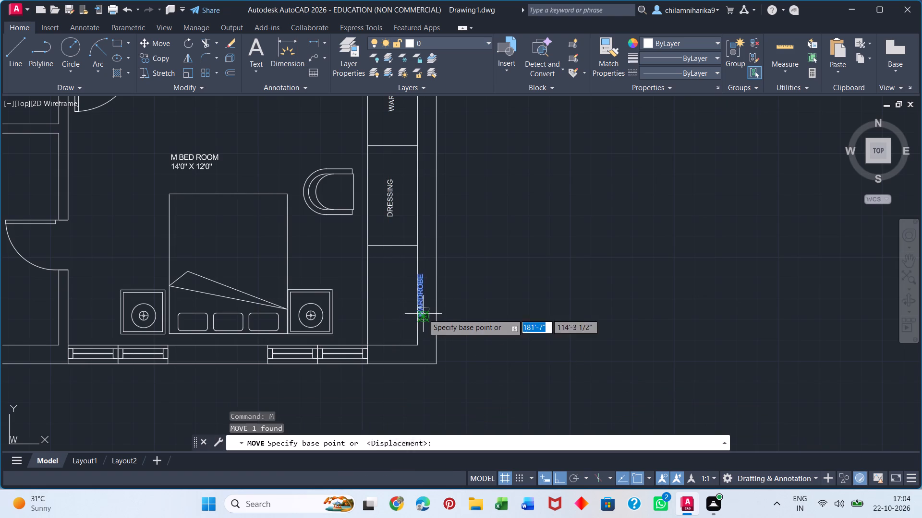
left_click(419, 295)
left_click(393, 294)
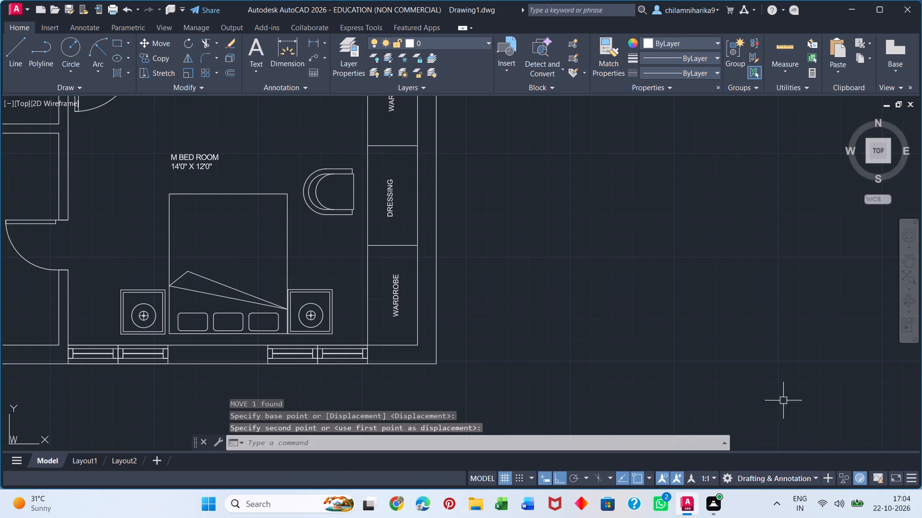
key("Escape")
scroll(280, 263, "down", 1)
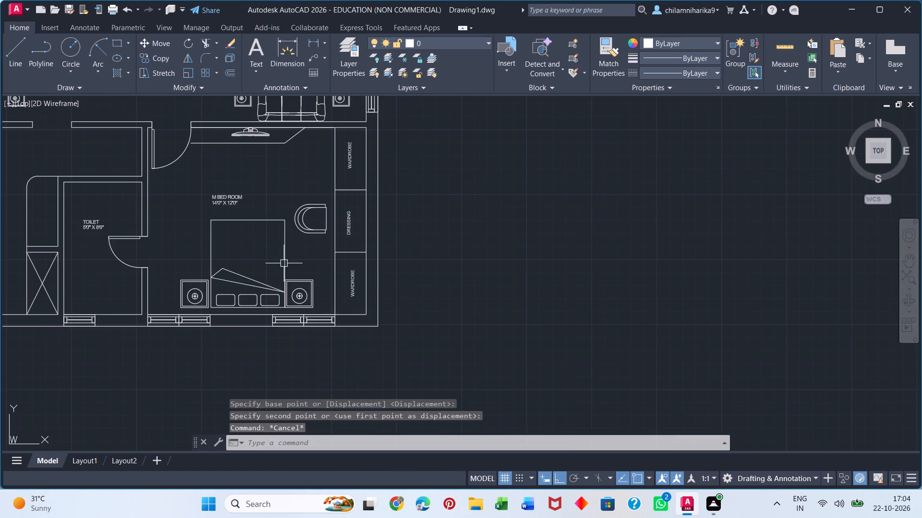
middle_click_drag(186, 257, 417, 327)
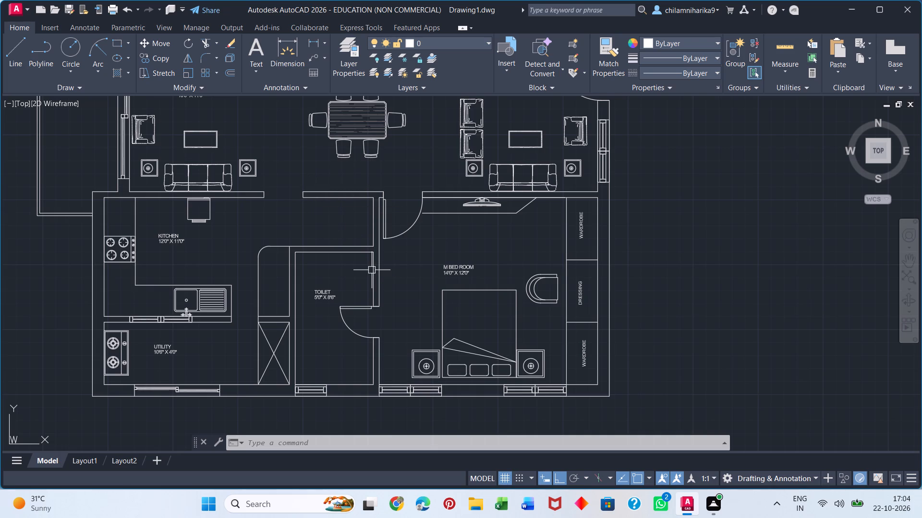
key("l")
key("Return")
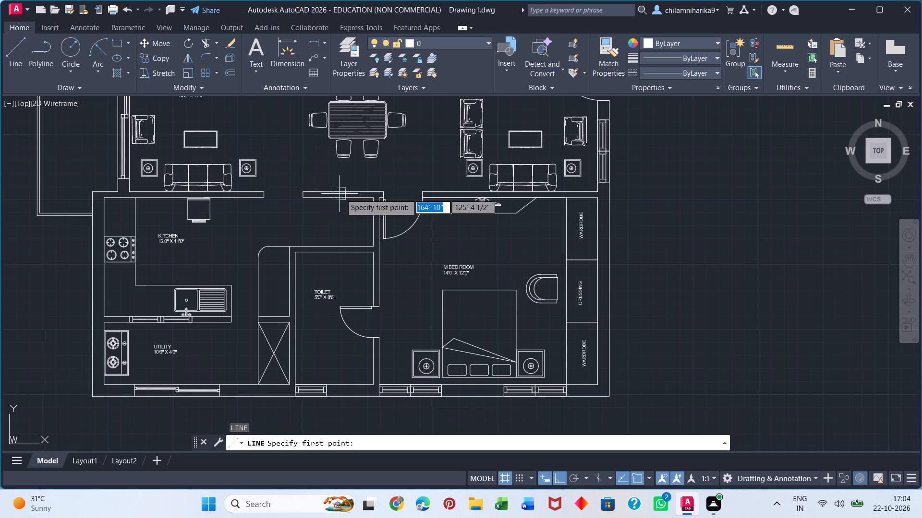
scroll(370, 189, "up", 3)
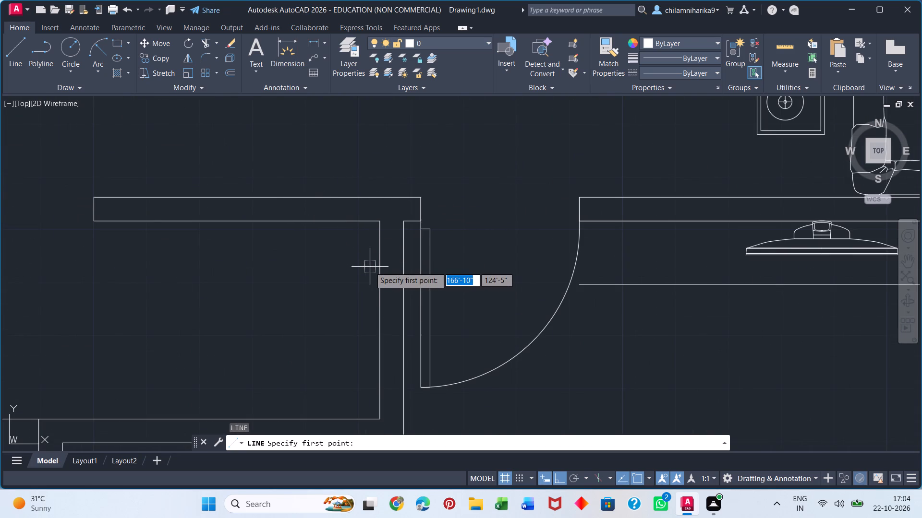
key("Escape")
Offset the west face of the short wall beside the master bedroom door 1' to the west.
key("o")
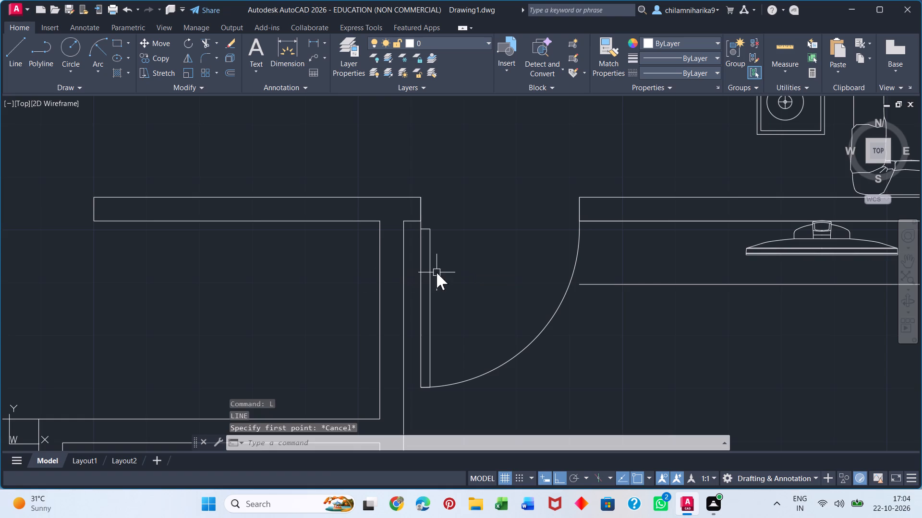
key("Return")
key("1")
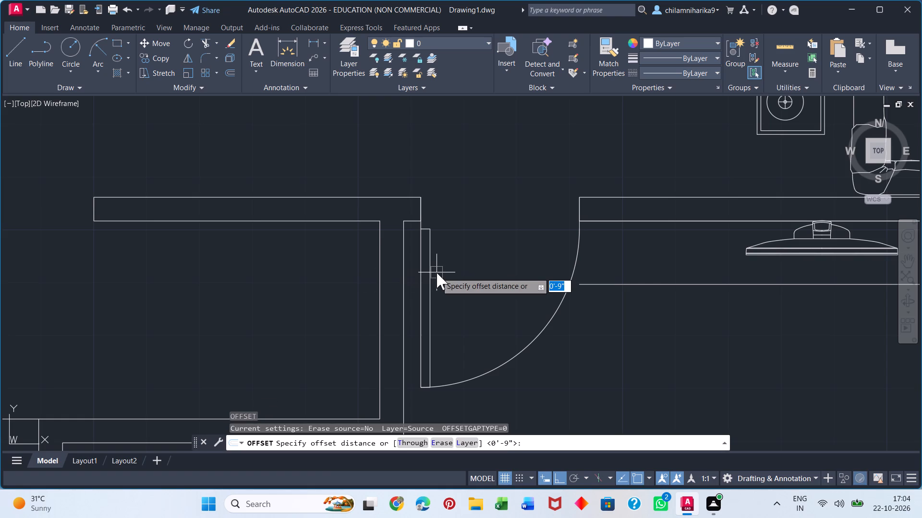
key("apostrophe")
key("Return")
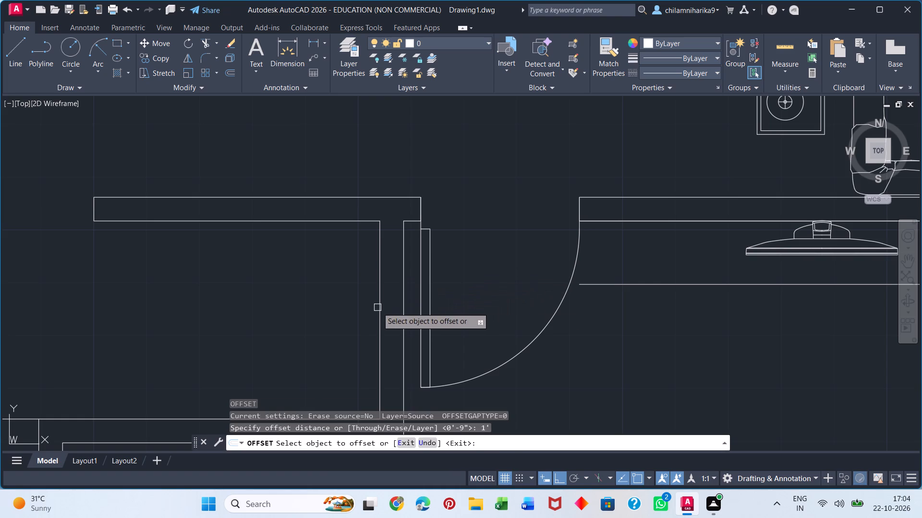
left_click(377, 307)
left_click(298, 329)
key("Escape")
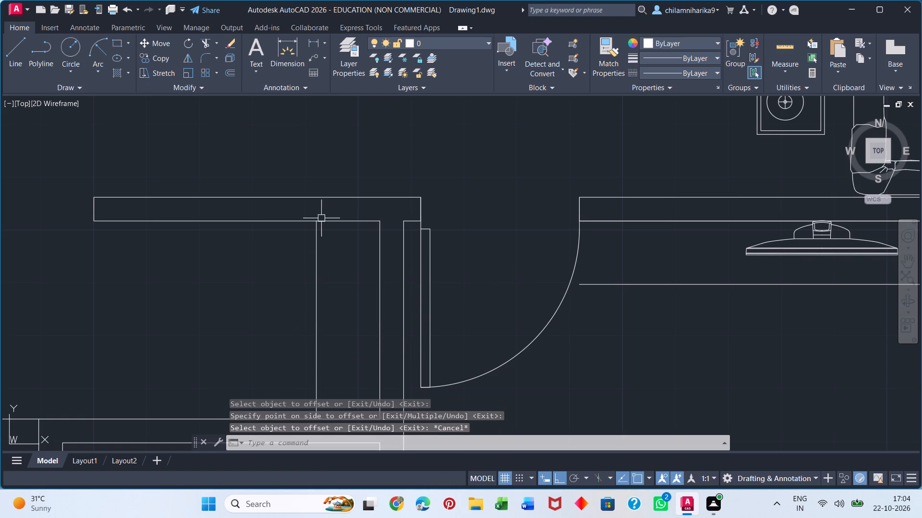
Stretch the offset line's north end up to the north face of the east-west wall stub above it.
left_click_drag(319, 246, 319, 241)
left_click(319, 216)
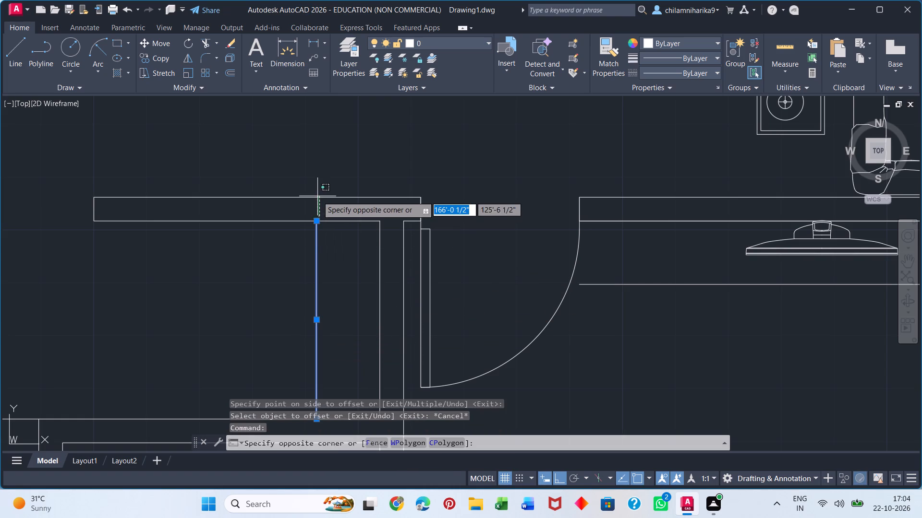
left_click(322, 220)
left_click(315, 221)
left_click(317, 234)
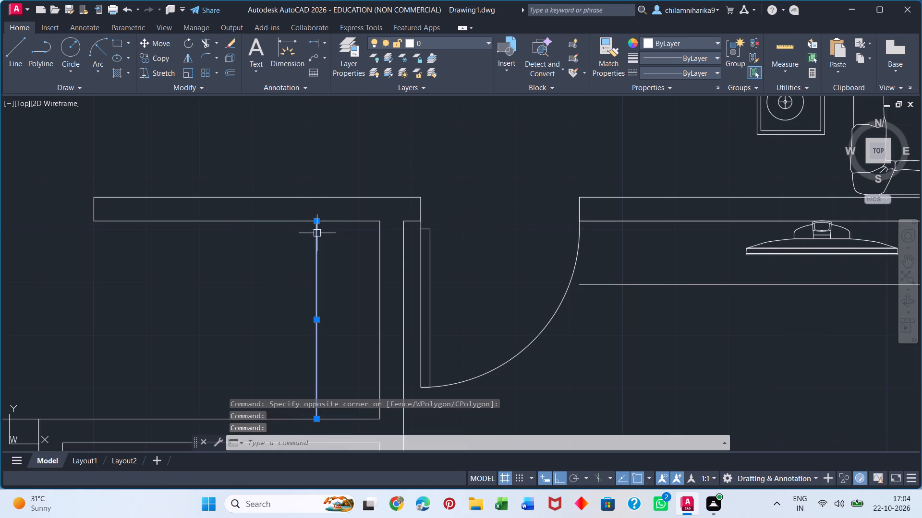
left_click(315, 223)
left_click(317, 198)
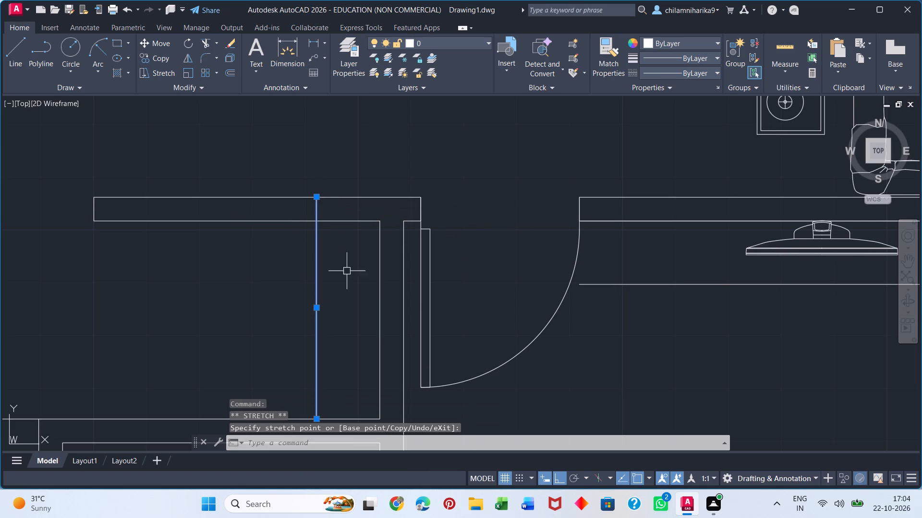
key("Escape")
Trim away the part of the wall stub west of the offset line, including its end line.
key("t")
key("r")
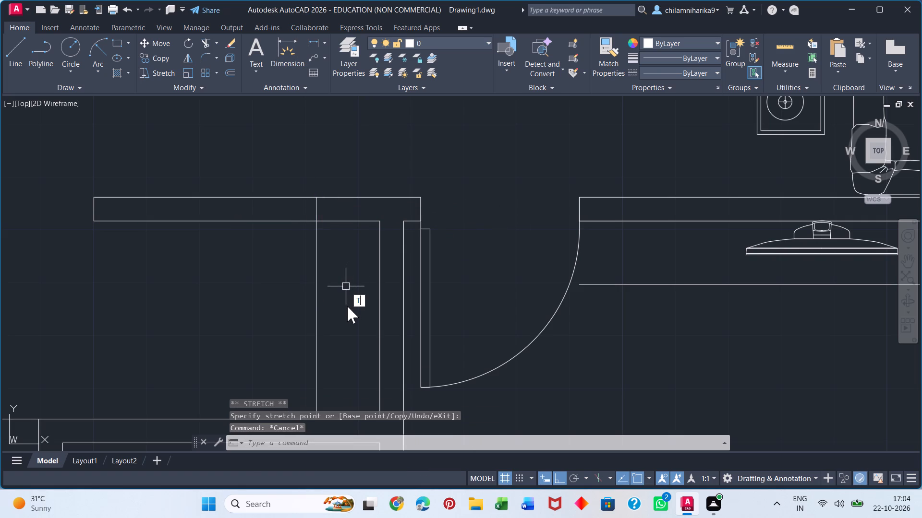
key("Return")
left_click(268, 153)
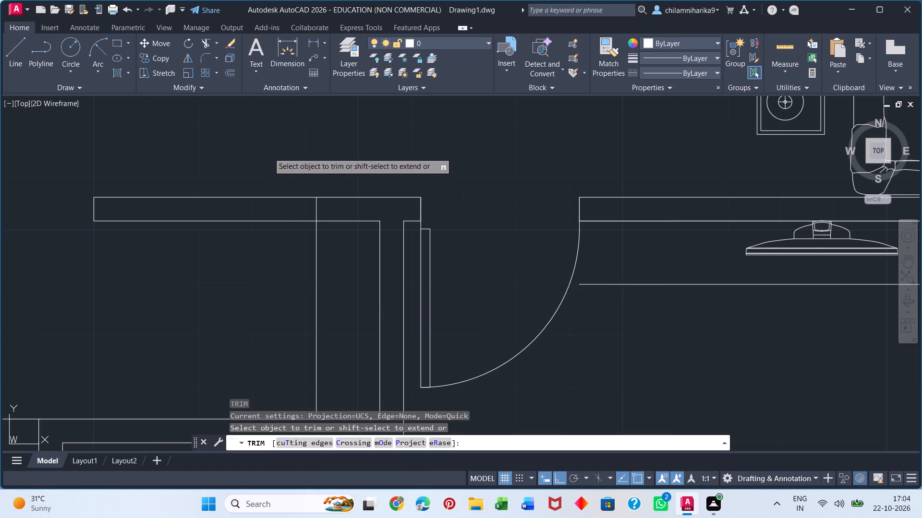
left_click(202, 293)
left_click(91, 209)
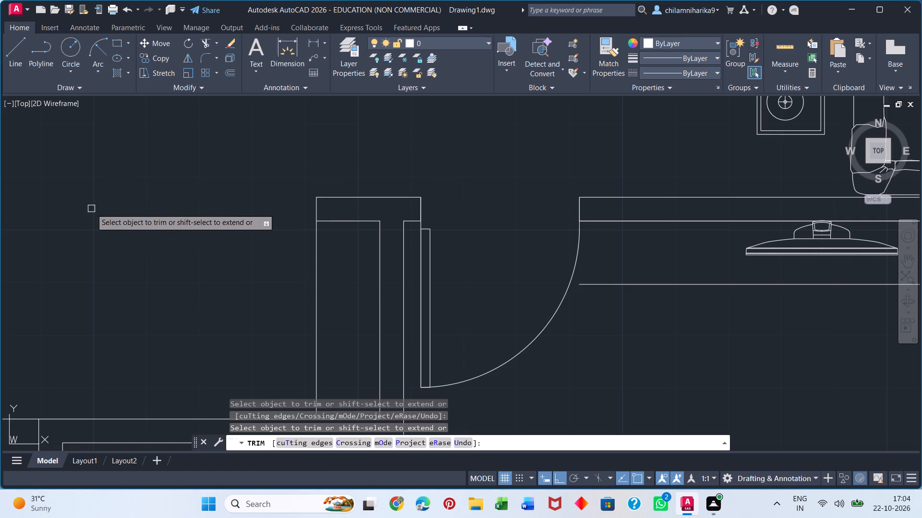
key("Escape")
Load the 05-02-sinks.dwg file as the source in the block libraries.
scroll(361, 295, "down", 2)
middle_click(361, 295)
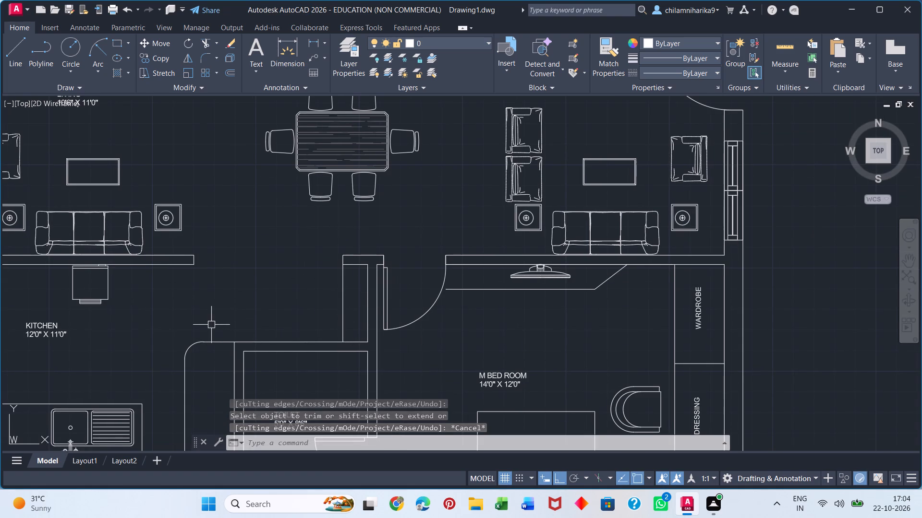
left_click(49, 31)
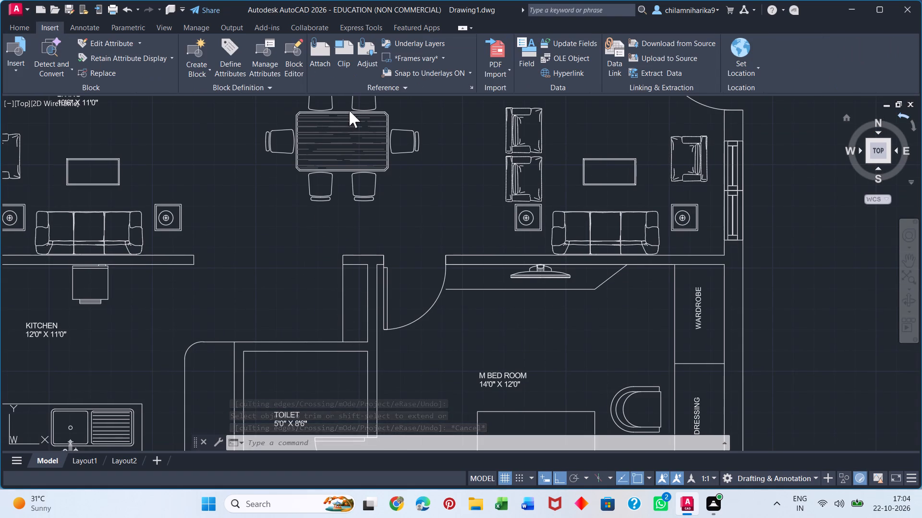
left_click(23, 61)
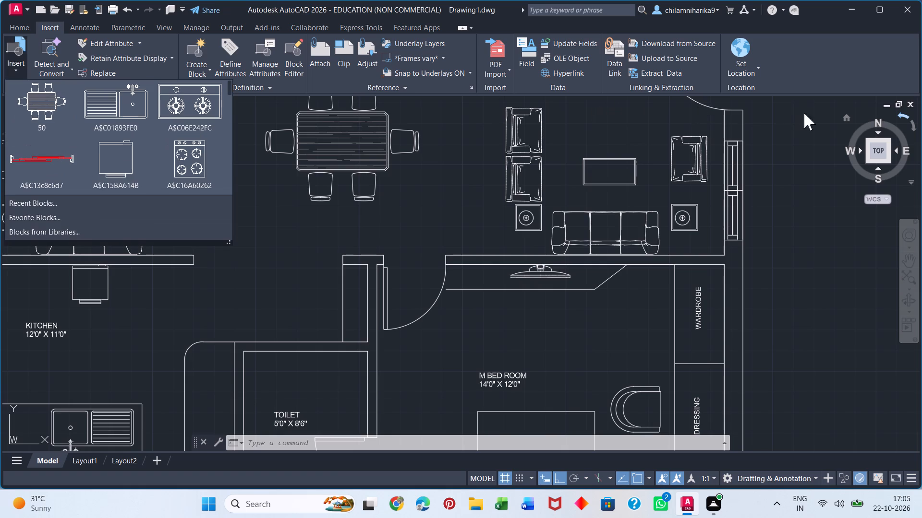
left_click(62, 231)
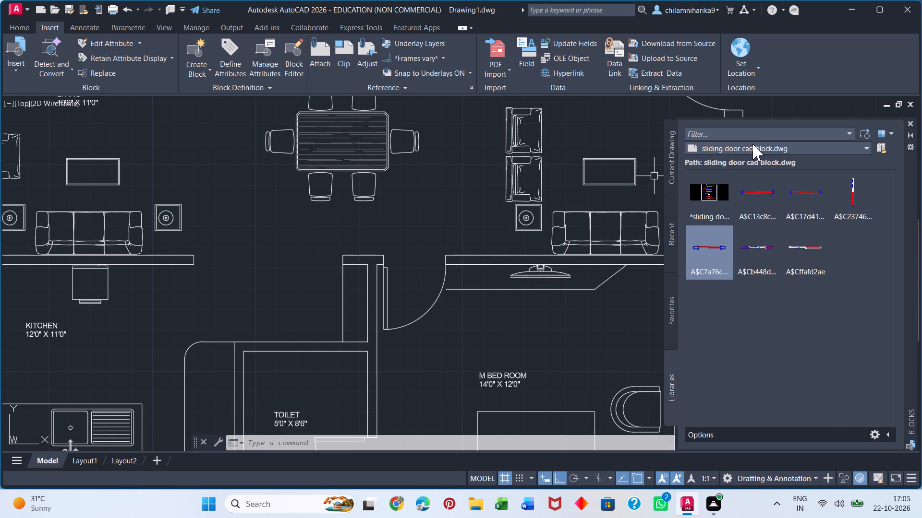
left_click(752, 144)
left_click(734, 280)
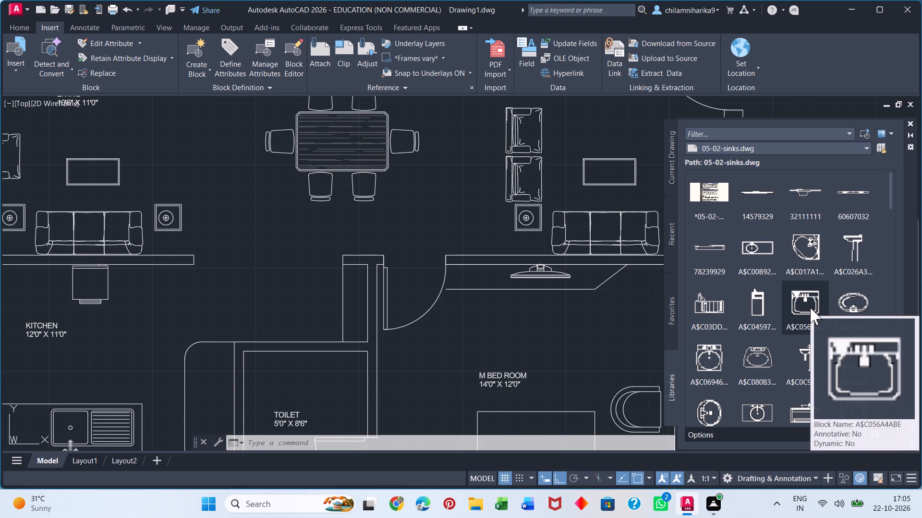
Insert the rectangular basin block A$C329C6… at the 1' strip beside the master bedroom door, picking its scale in the drawing.
scroll(890, 363, "down", 2)
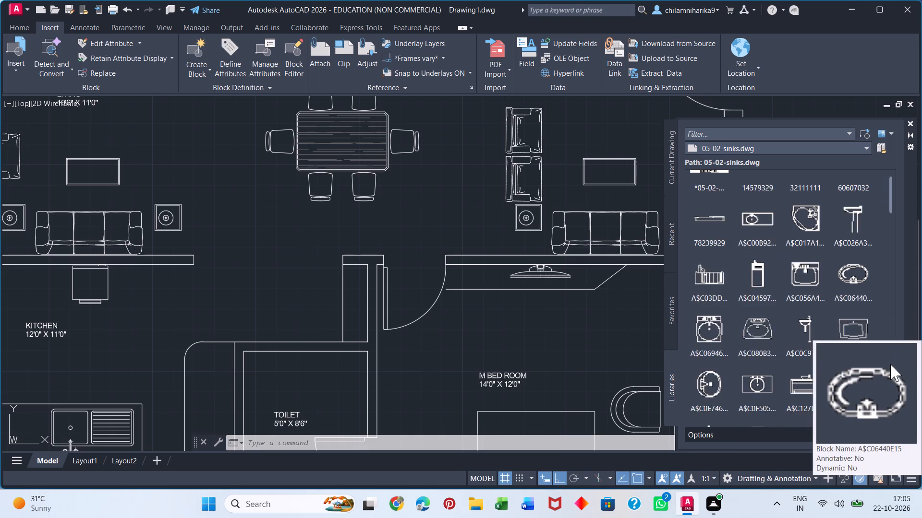
scroll(897, 297, "down", 1)
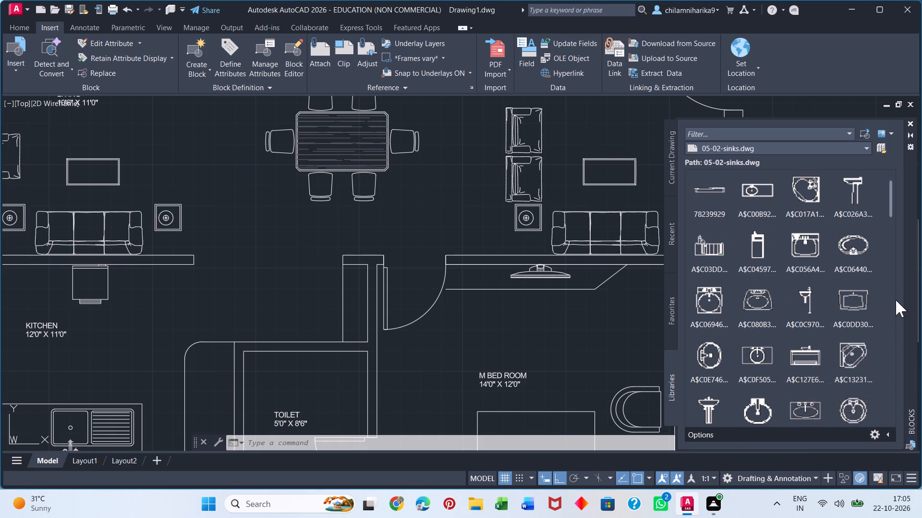
scroll(894, 303, "down", 1)
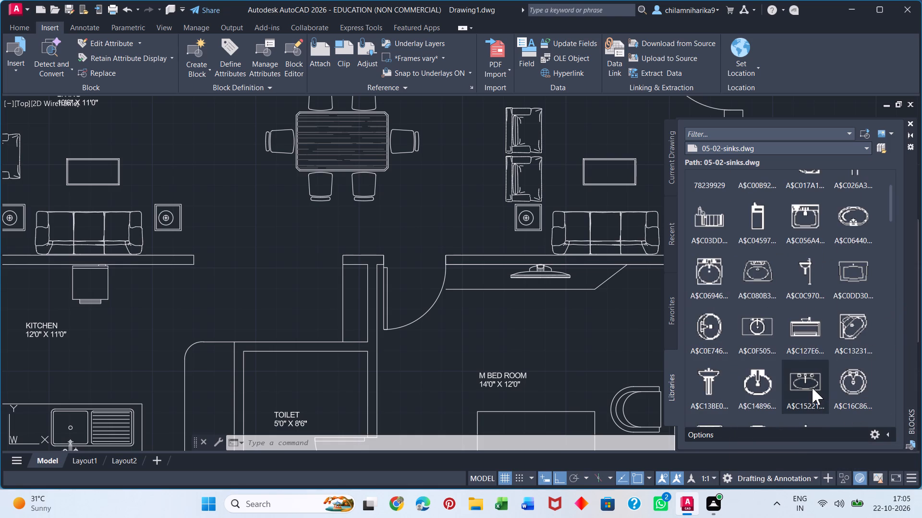
scroll(907, 318, "down", 2)
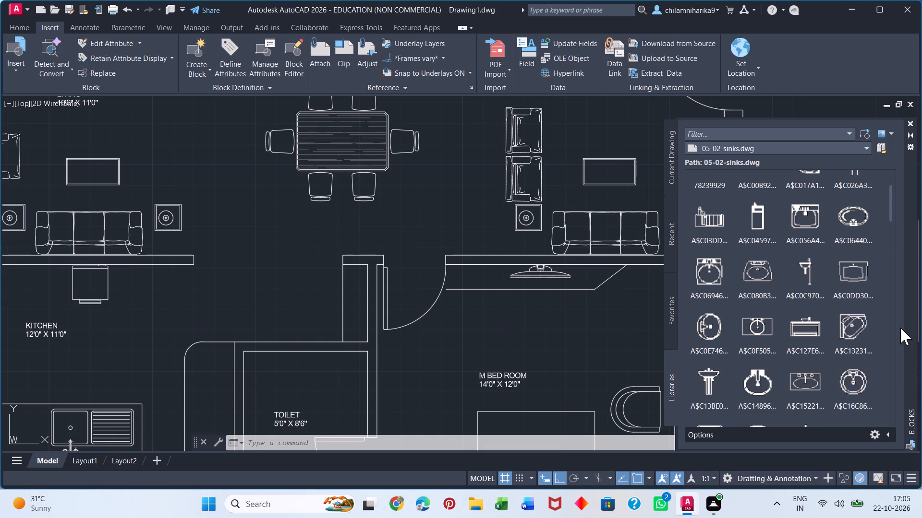
scroll(883, 338, "down", 3)
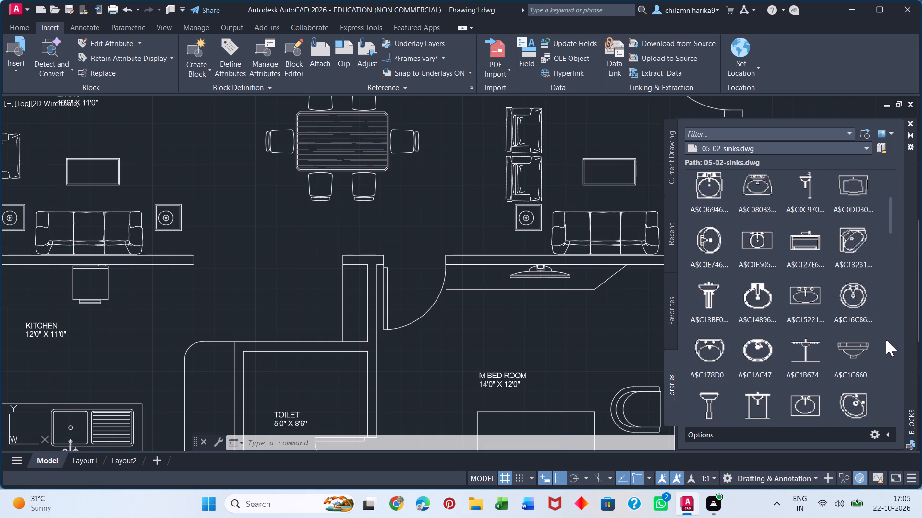
scroll(886, 339, "down", 5)
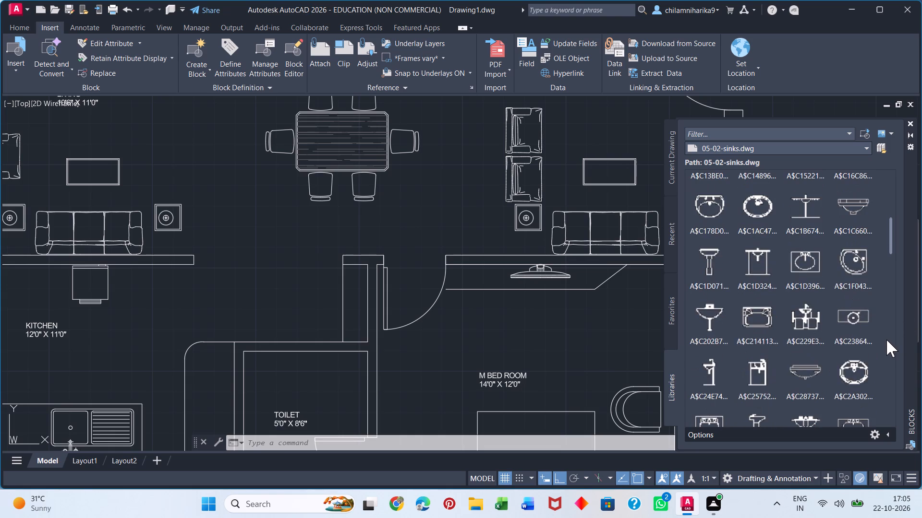
scroll(886, 340, "down", 3)
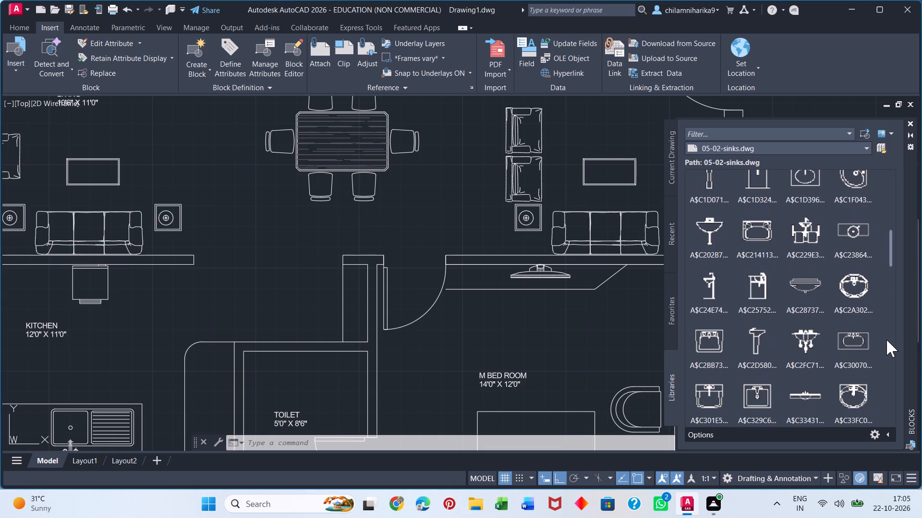
left_click(754, 403)
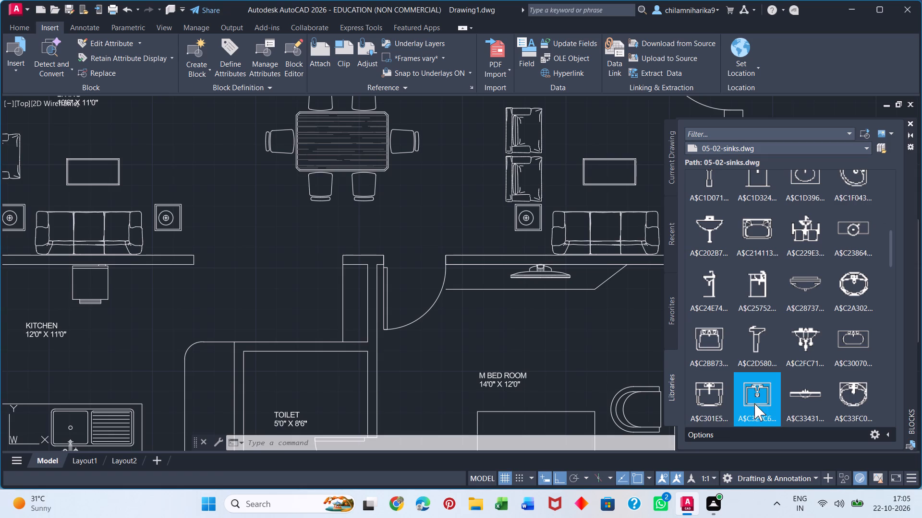
left_click(353, 297)
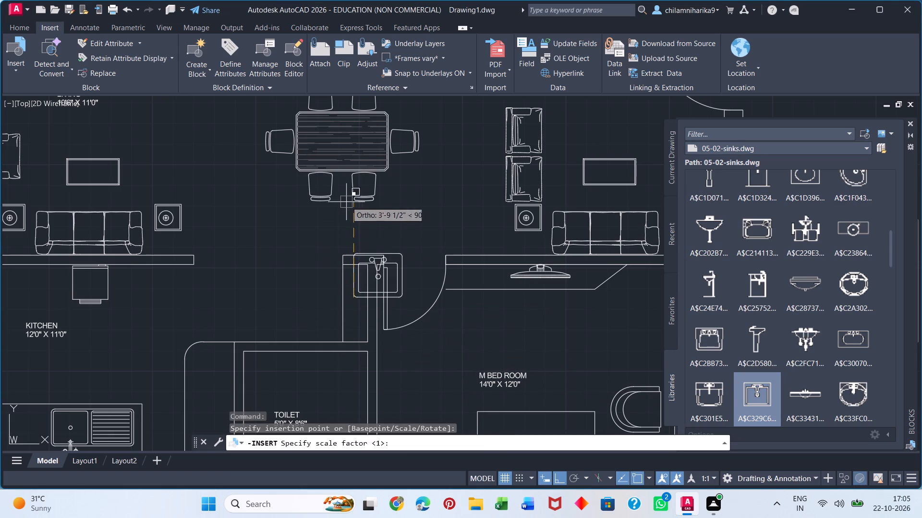
left_click(346, 200)
Rotate the basin block 90 degrees clockwise about its lower-right corner so the tap faces east.
left_click(405, 261)
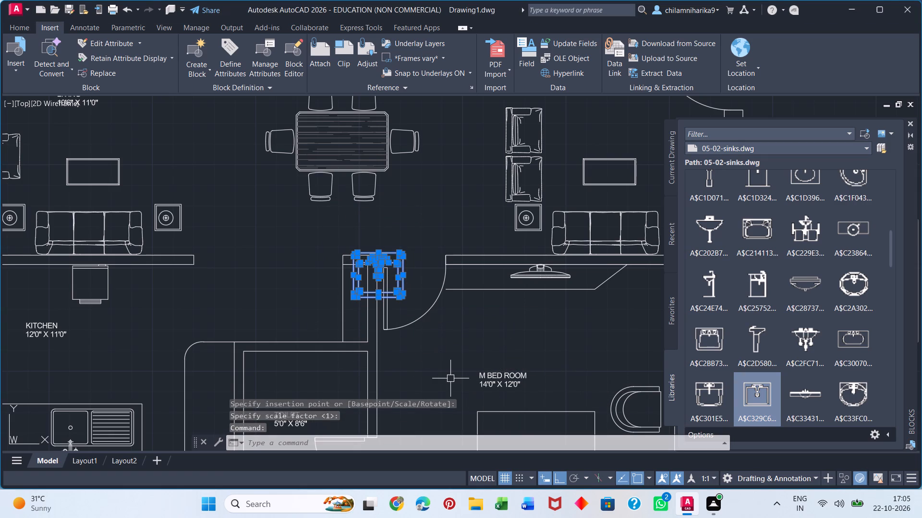
key("r")
key("o")
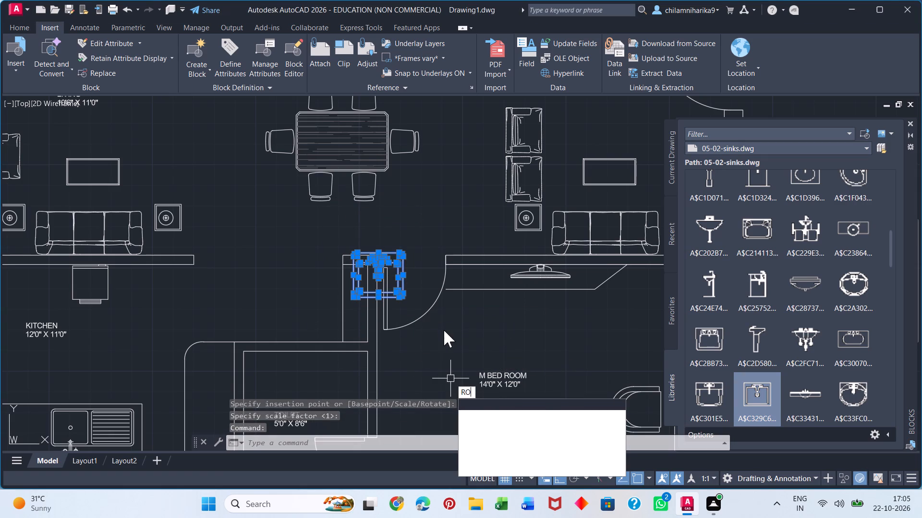
key("Return")
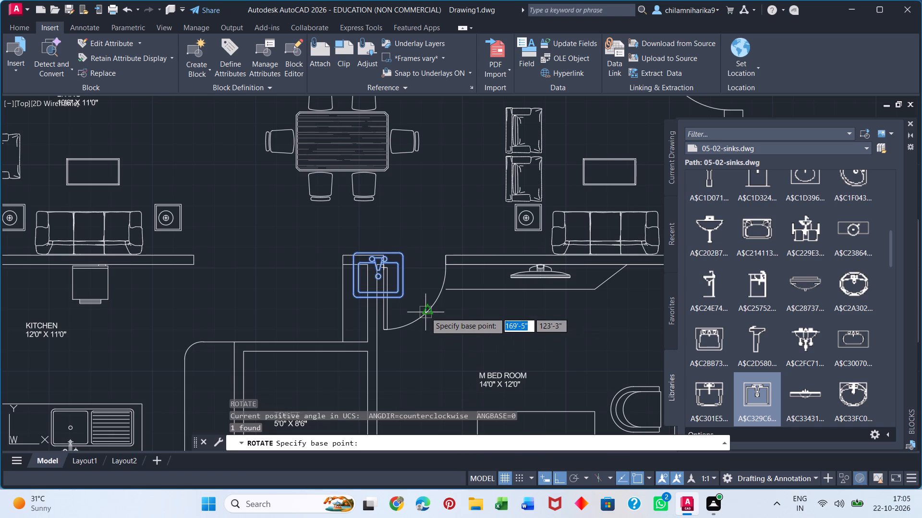
left_click(404, 295)
left_click(393, 354)
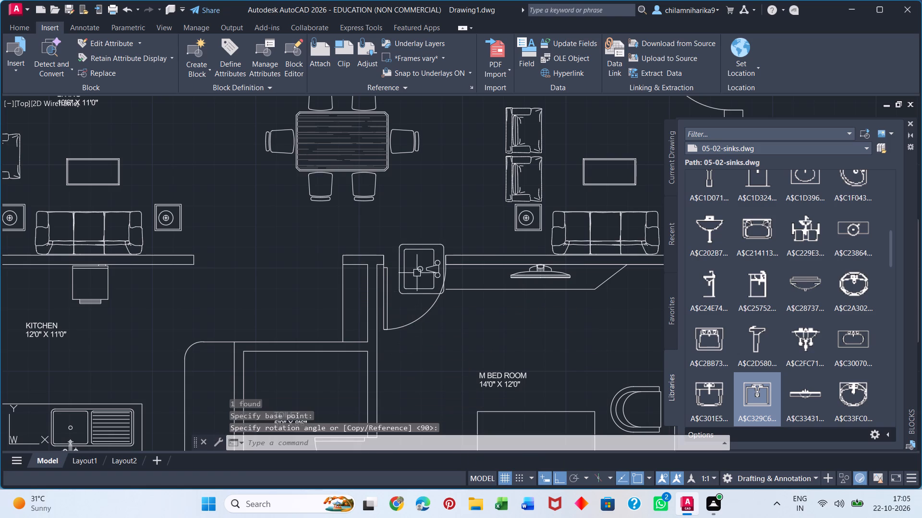
Move the basin by its upper tap circle southwest onto the 1' strip, with the tap beside the short wall.
left_click(418, 272)
key("m")
key("Return")
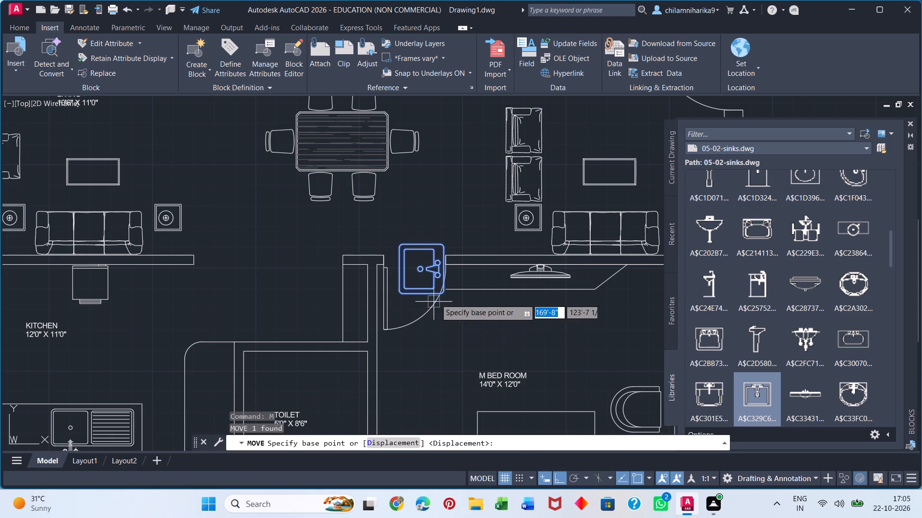
left_click(441, 264)
scroll(370, 306, "up", 2)
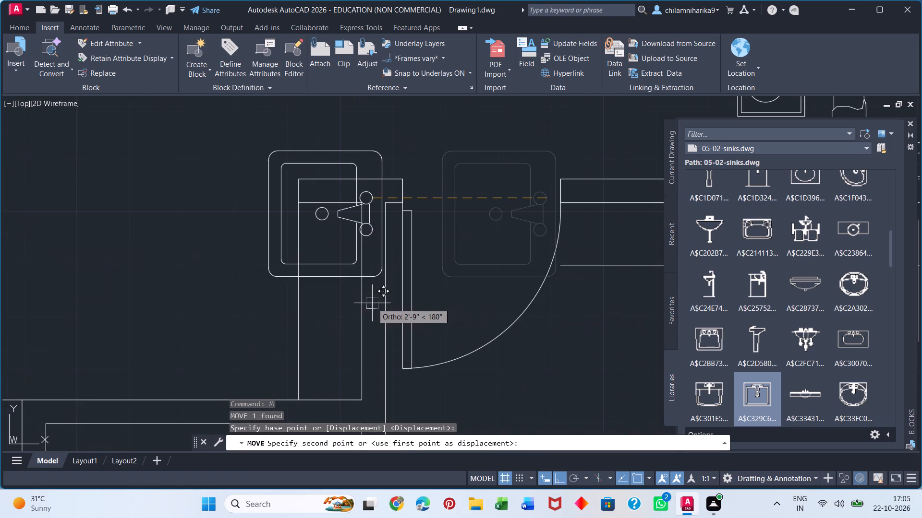
left_click(356, 291)
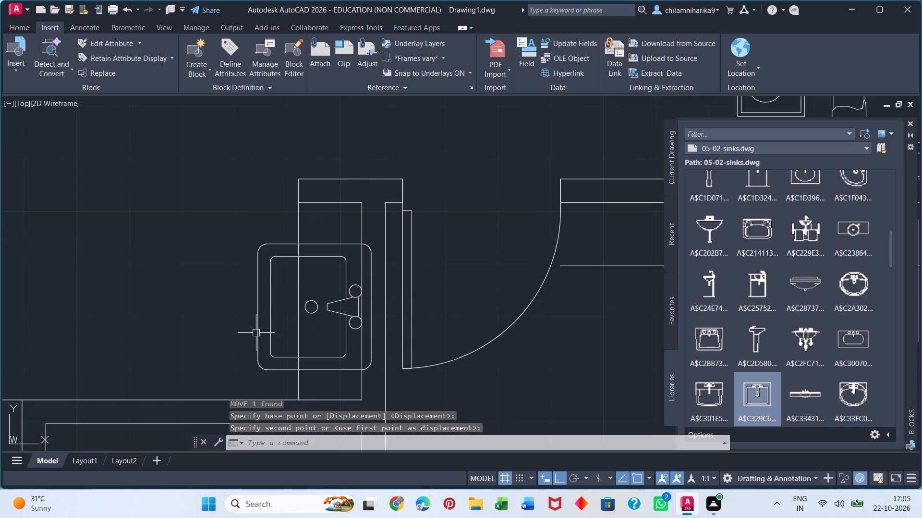
Scale the basin down to under half its size about the midpoint of its west edge, picking the factor in the drawing.
left_click(257, 332)
key("s")
key("c")
key("c")
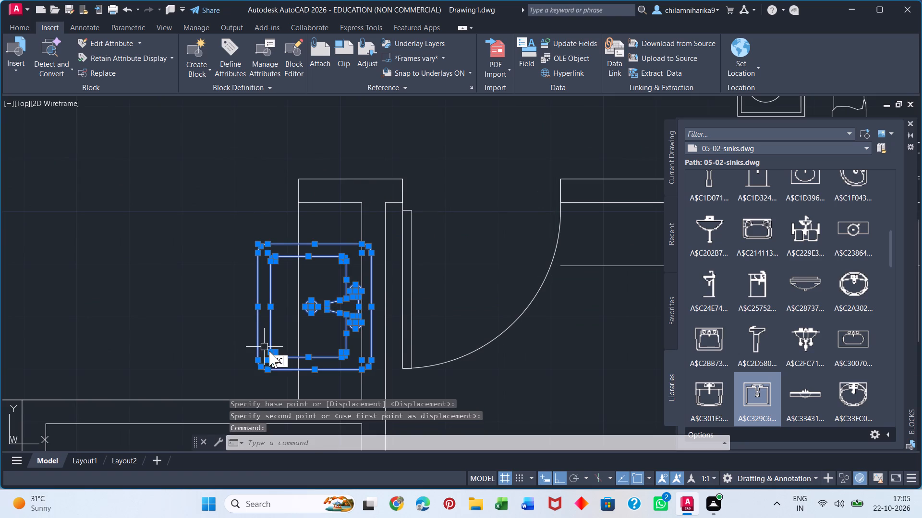
key("Return")
left_click(256, 301)
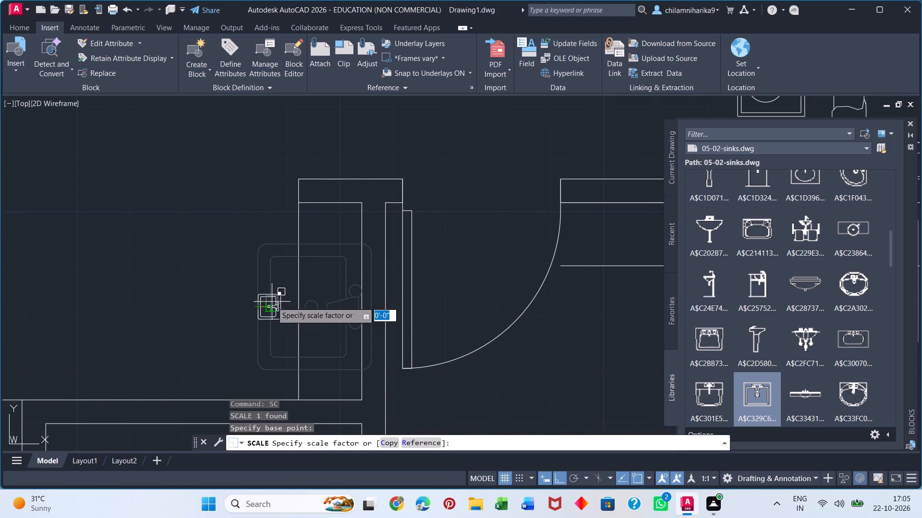
left_click(282, 306)
Move the basin by the midpoint of its east edge onto the east line of the 1' counter strip.
left_click(254, 316)
left_click(261, 315)
left_click(262, 307)
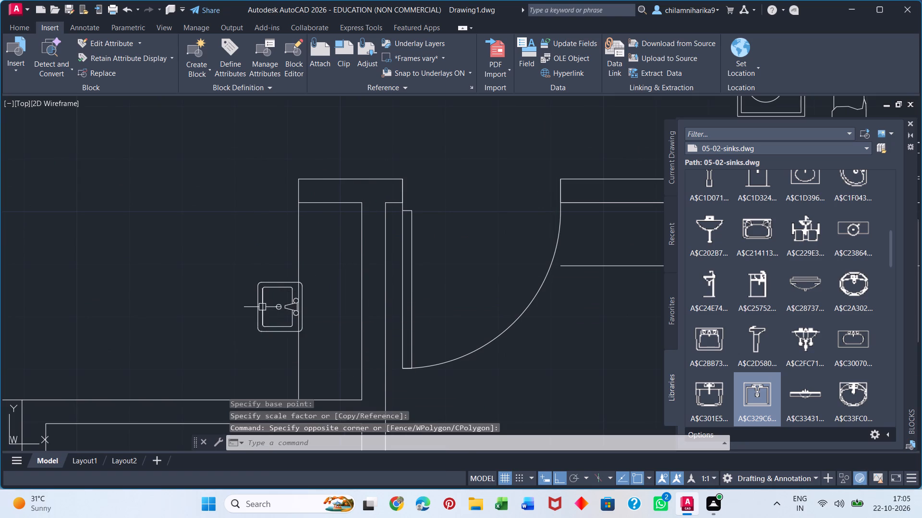
key("m")
key("Return")
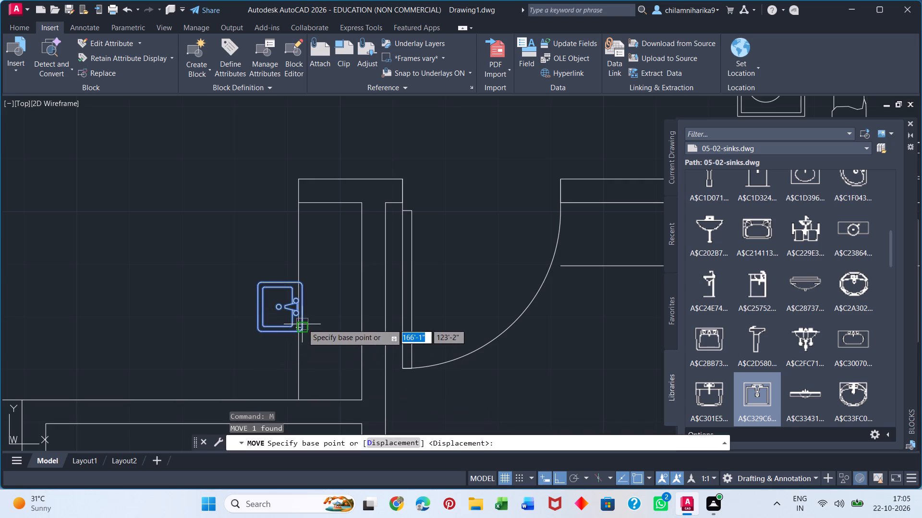
left_click(302, 307)
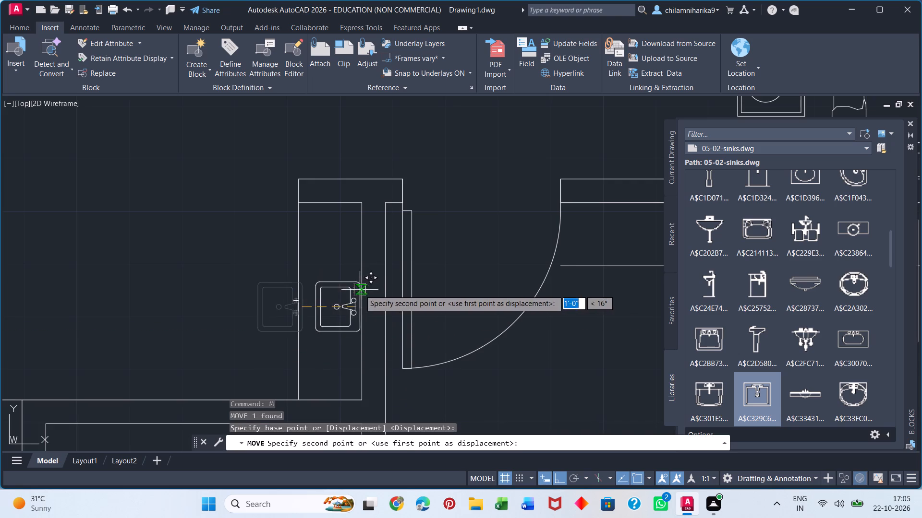
left_click(360, 290)
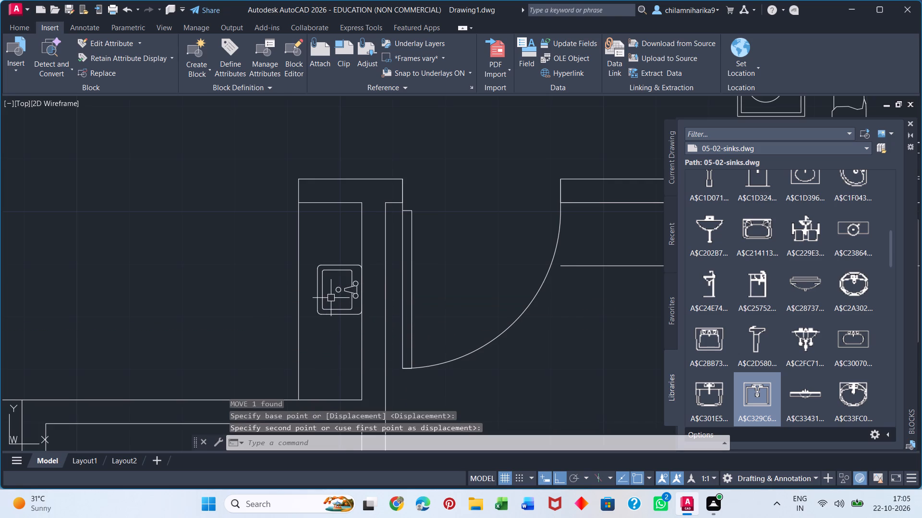
Scale the basin up about its east edge midpoint until it nearly fills the depth of the 1' counter strip.
scroll(331, 298, "up", 1)
left_click(366, 284)
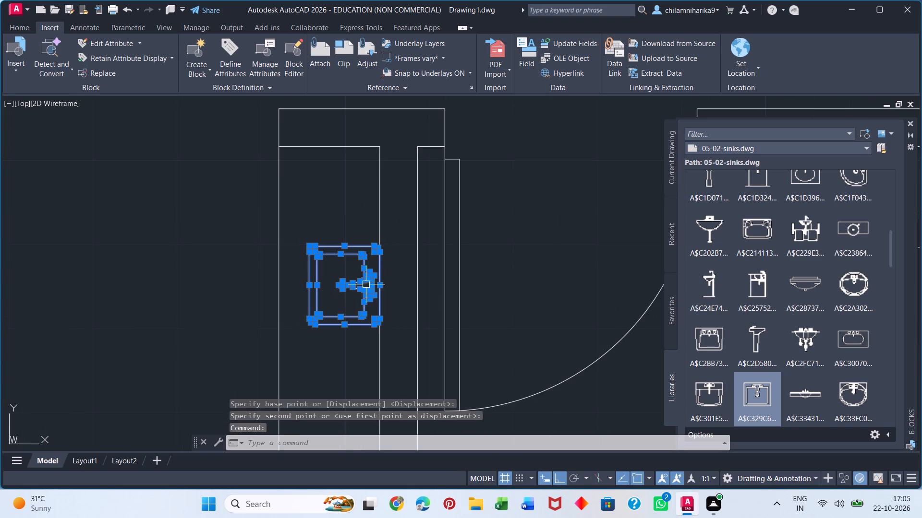
key("s")
key("c")
key("Return")
left_click(380, 288)
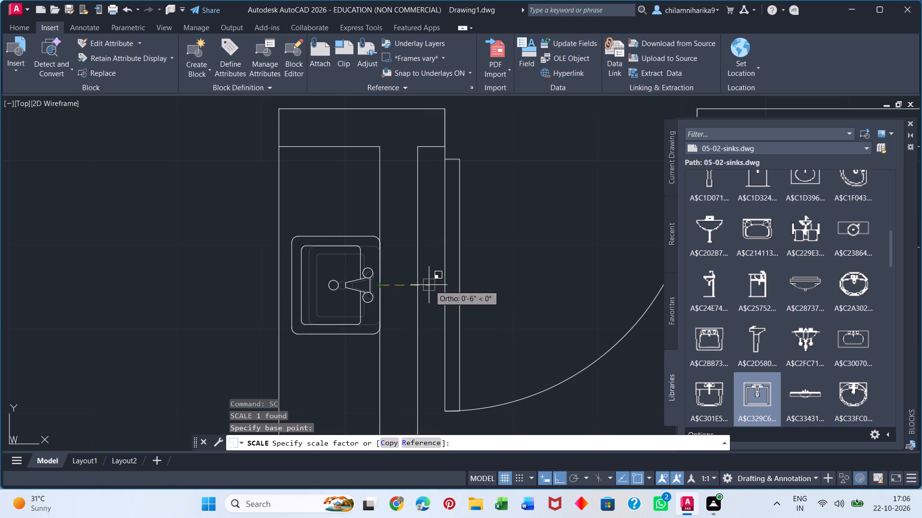
left_click(433, 284)
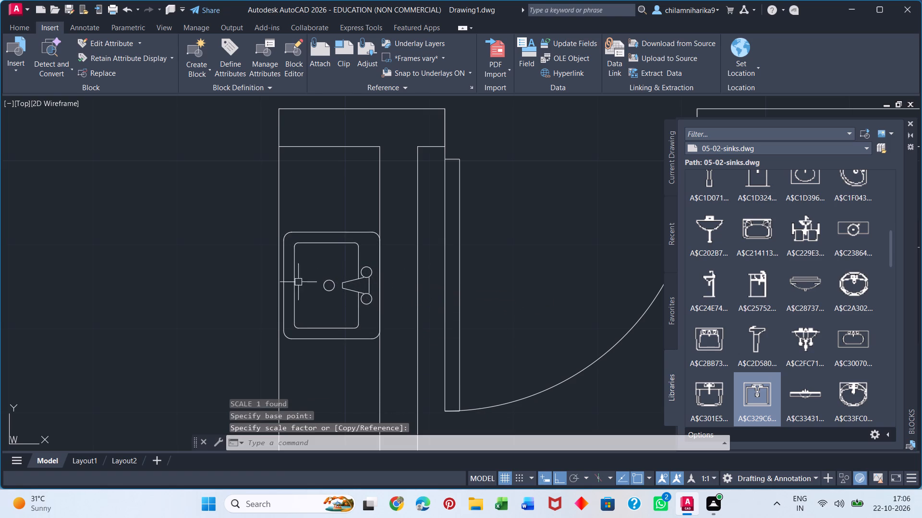
scroll(299, 267, "down", 2)
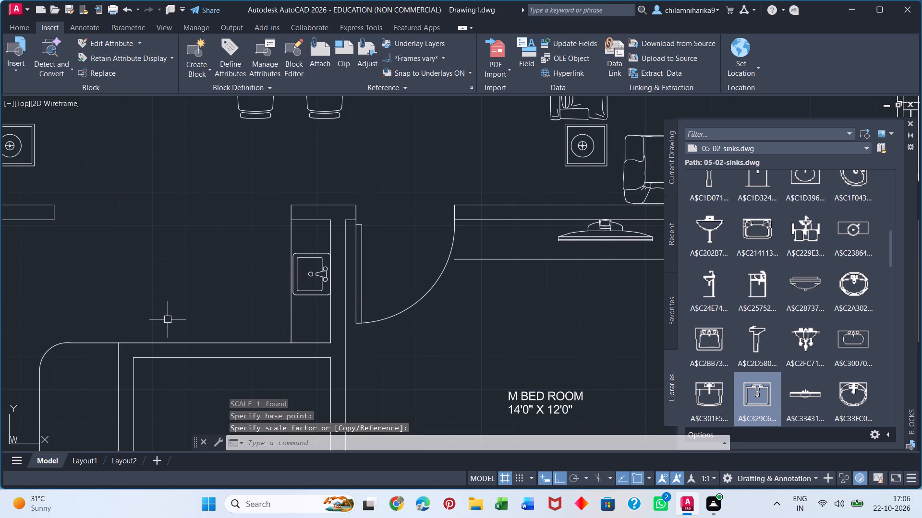
key("Escape")
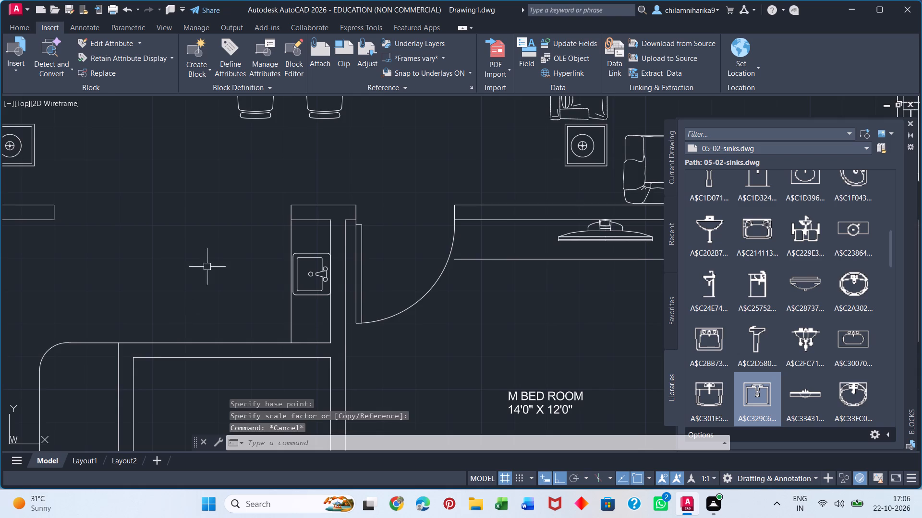
Add the multiline text label VEG CUTTING COUNTER starting on the round-cornered counter beside the toilet.
scroll(209, 262, "down", 3)
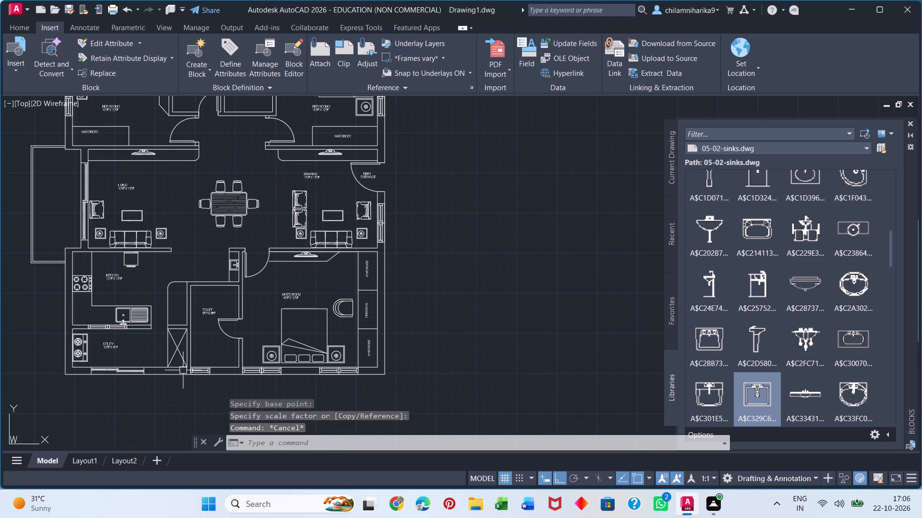
key("t")
key("Return")
scroll(164, 310, "up", 2)
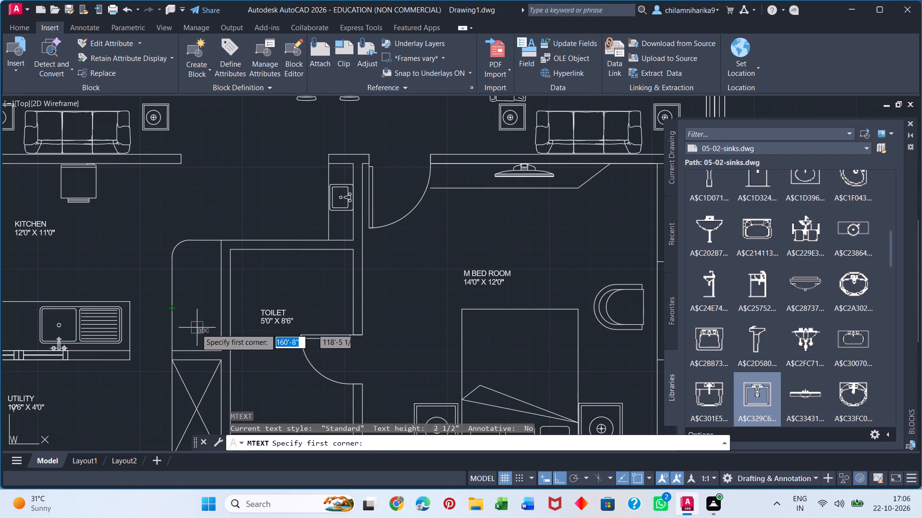
left_click(193, 335)
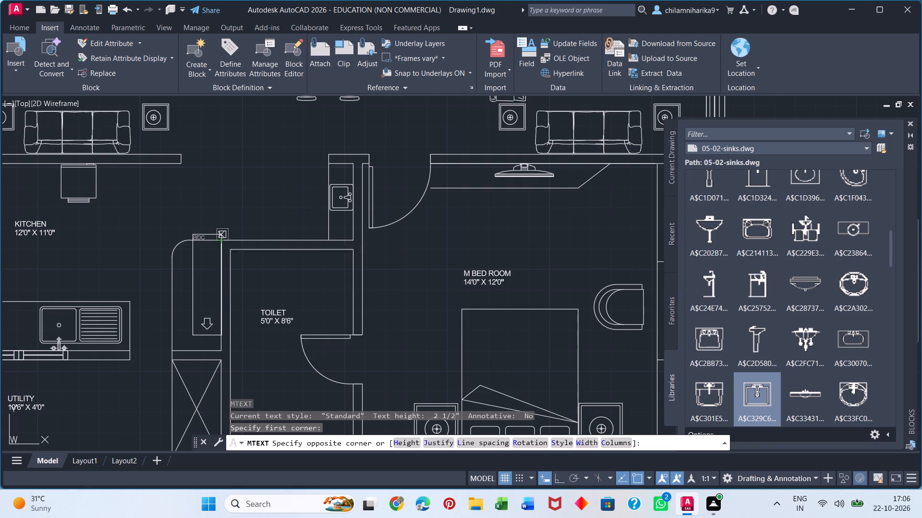
left_click(291, 296)
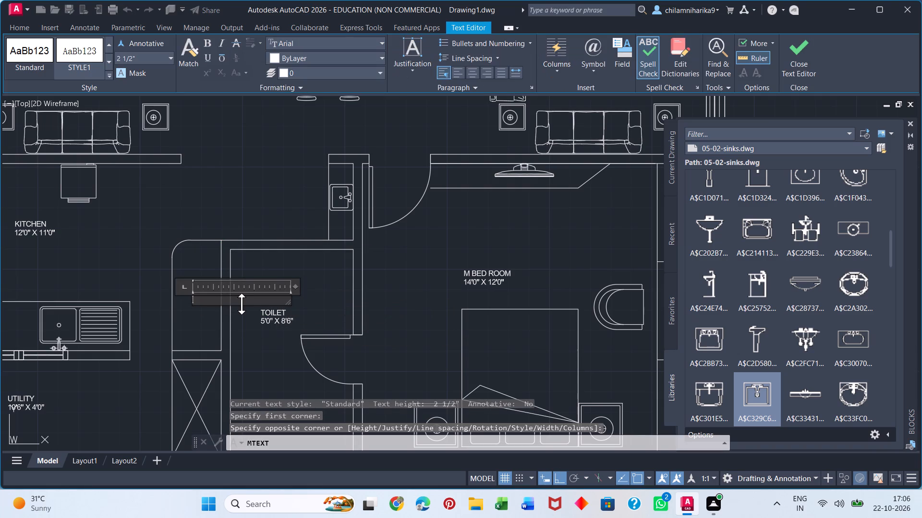
type("VER")
key("space")
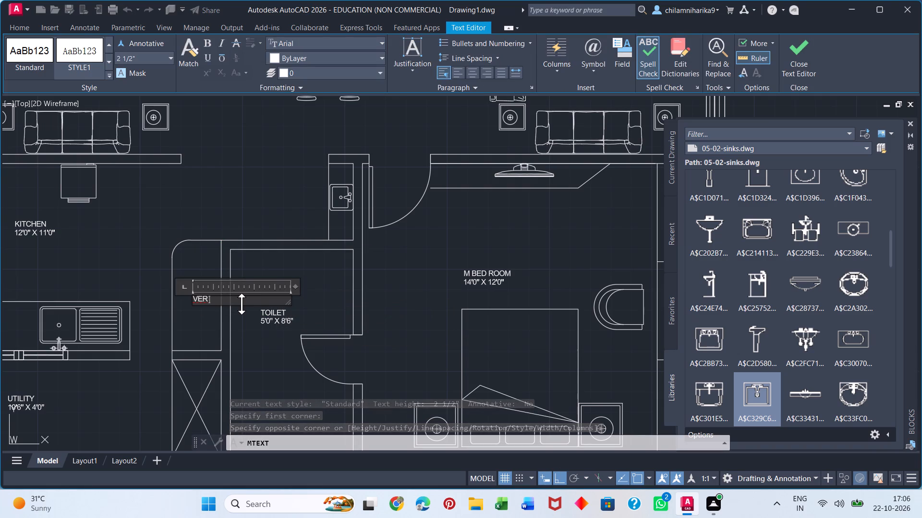
key("BackSpace")
key("BackSpace")
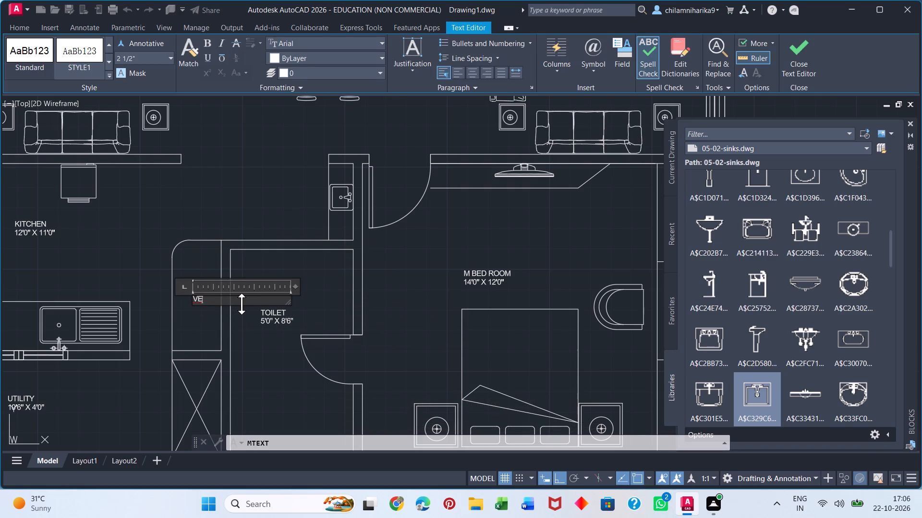
type("G")
key("space")
type("CUTTINH")
key("BackSpace")
type("G")
key("space")
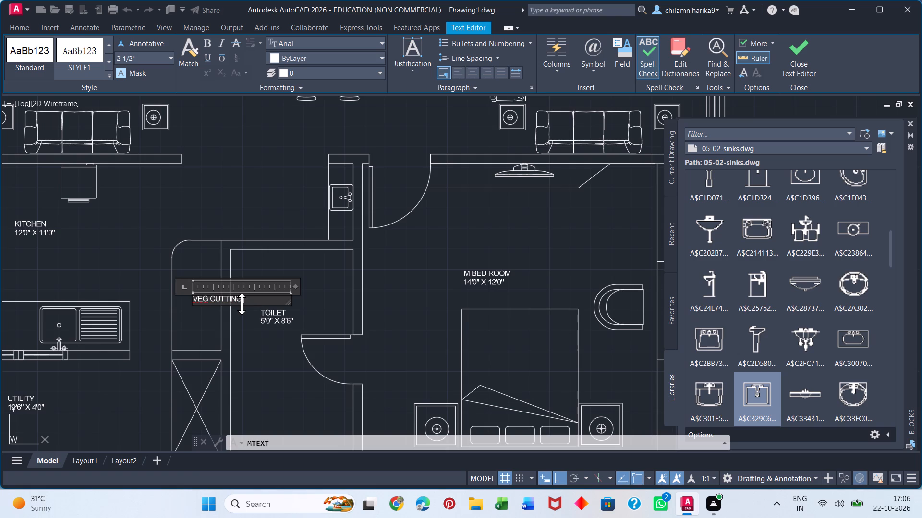
type("COUNTER")
left_click(263, 397)
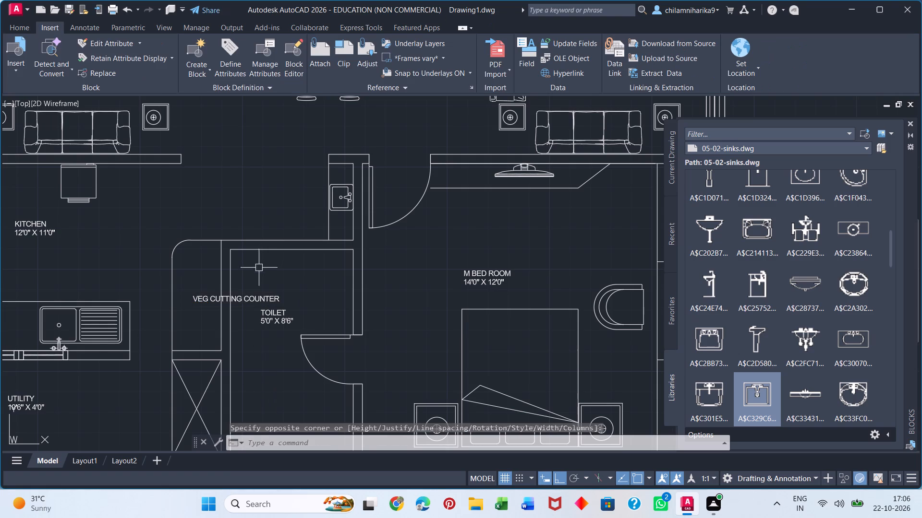
Rotate the VEG CUTTING COUNTER label 90 degrees counterclockwise about its start point so it reads upward.
left_click(259, 297)
key("r")
key("o")
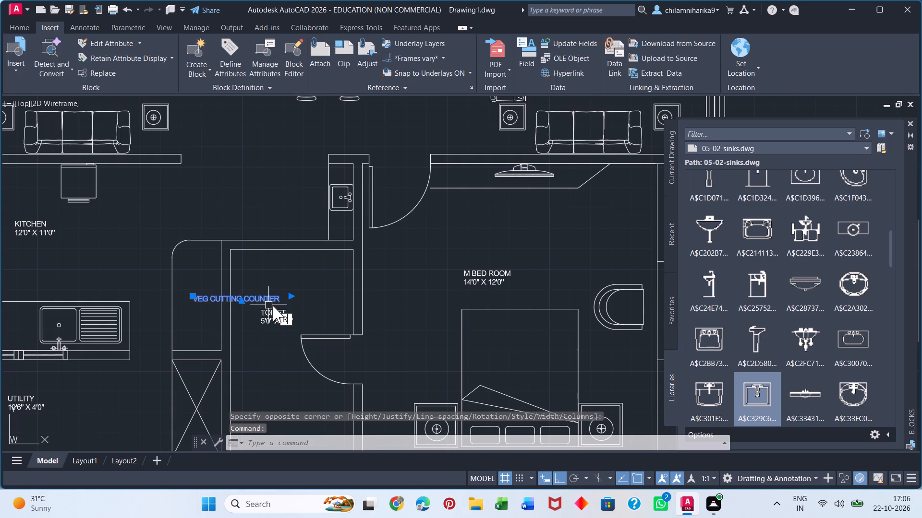
key("Return")
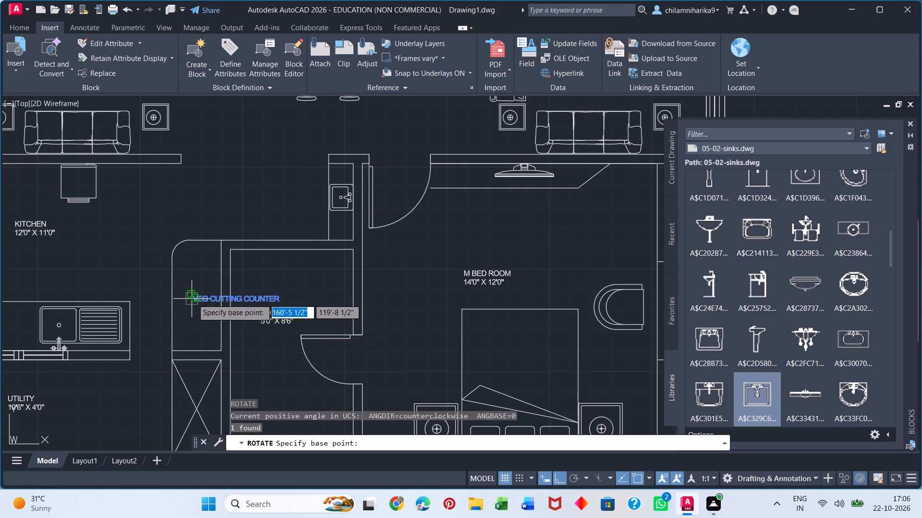
left_click(193, 294)
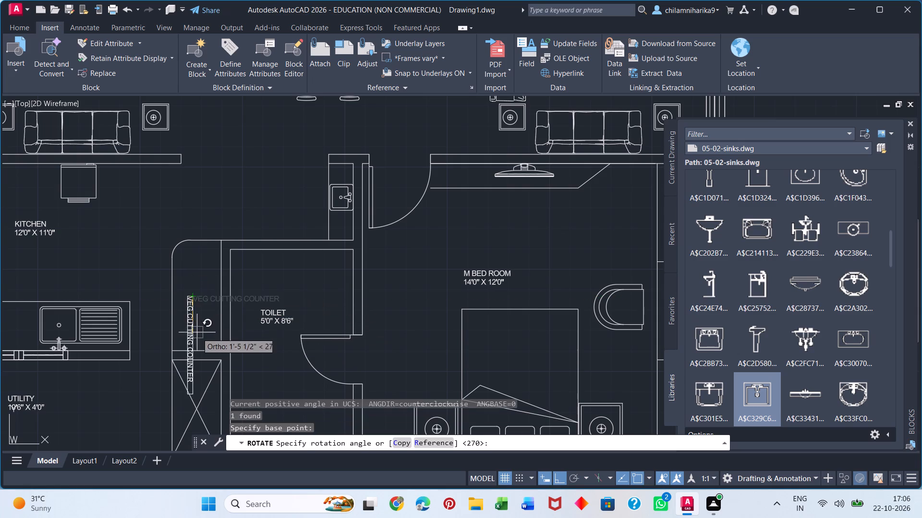
left_click(206, 210)
Move the VEG CUTTING COUNTER label straight south so it lies inside the counter outline.
left_click(196, 228)
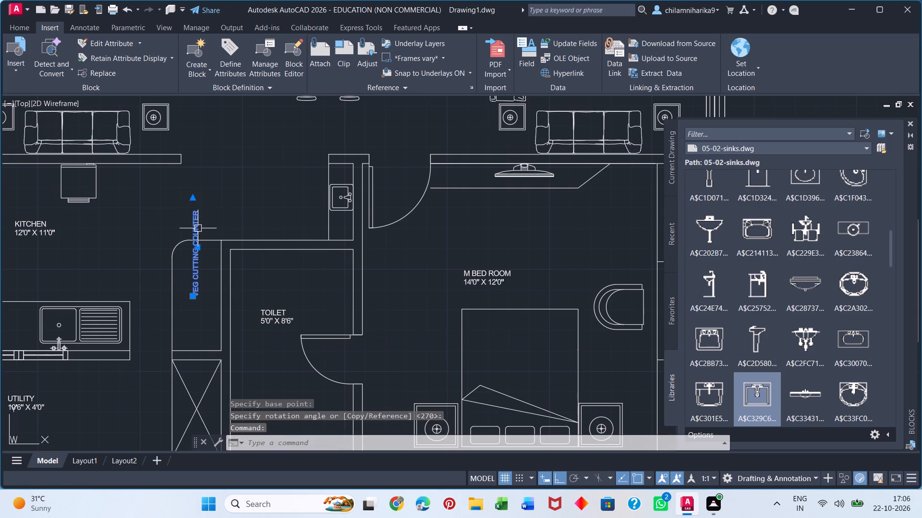
key("m")
key("Return")
left_click(196, 274)
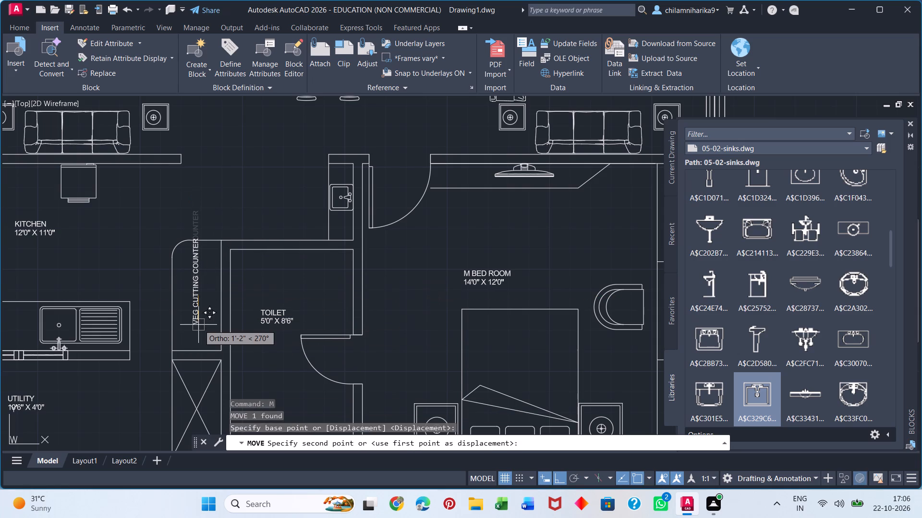
left_click(201, 336)
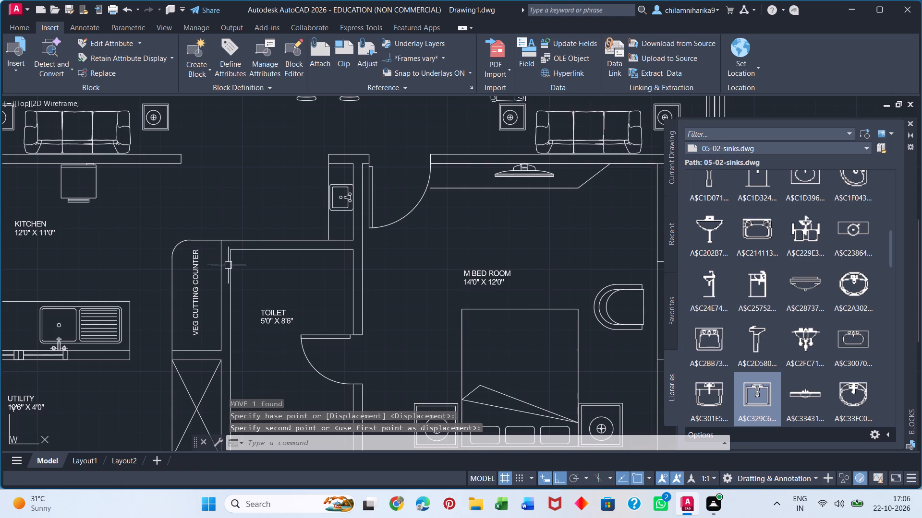
Add a multiline text label reading SIT OUT inside the outdoor area west of the living room.
scroll(232, 253, "down", 4)
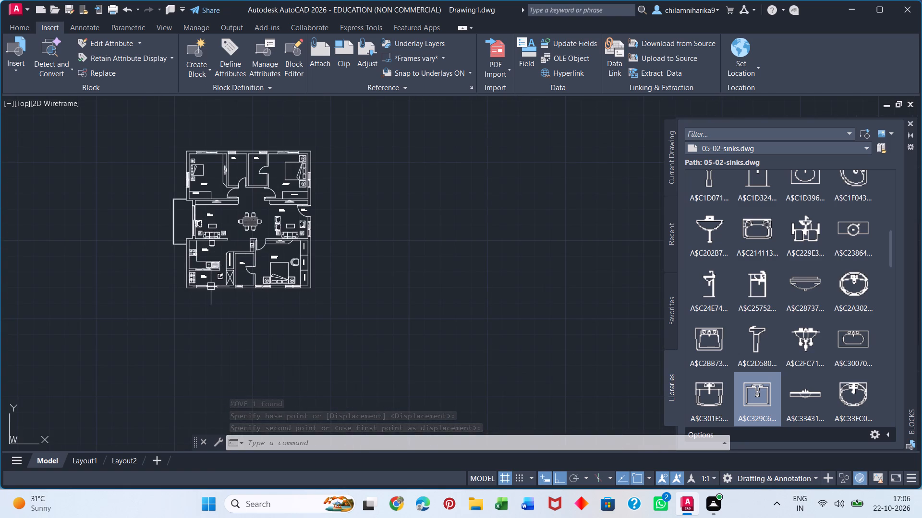
scroll(188, 206, "up", 3)
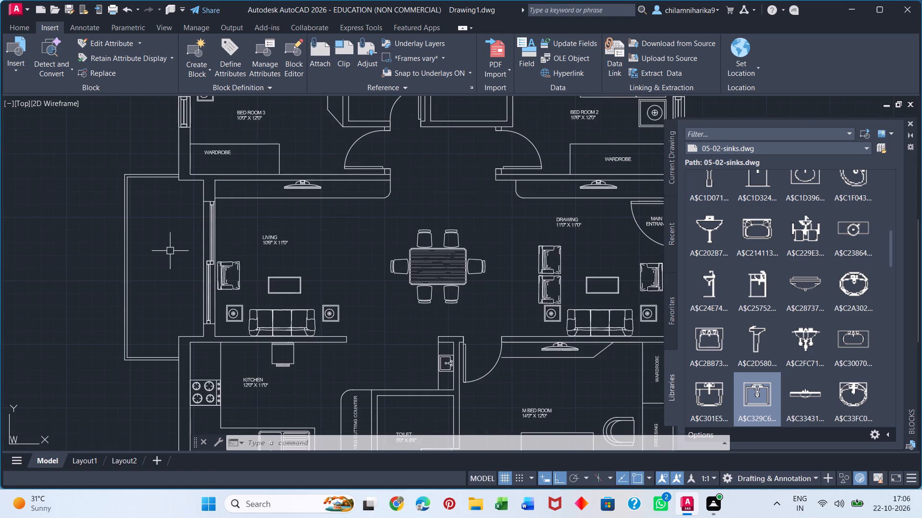
key("t")
key("Return")
left_click(138, 247)
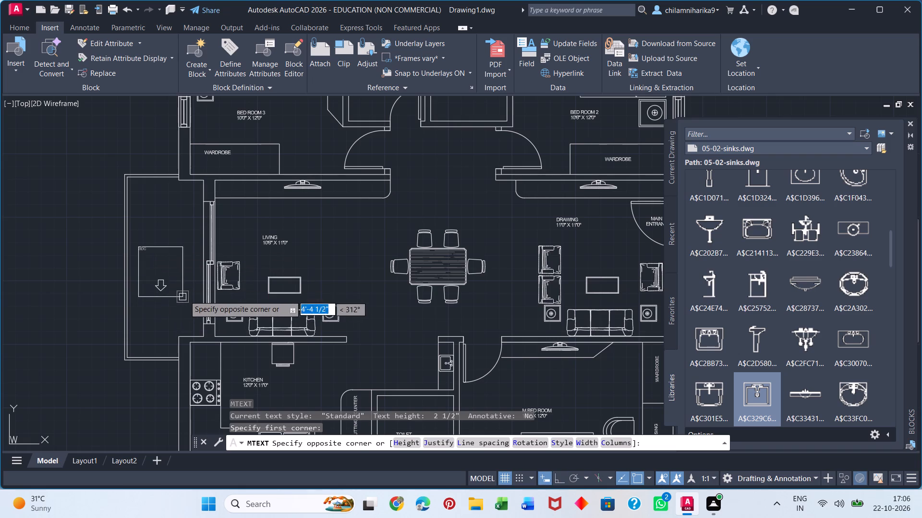
left_click(193, 287)
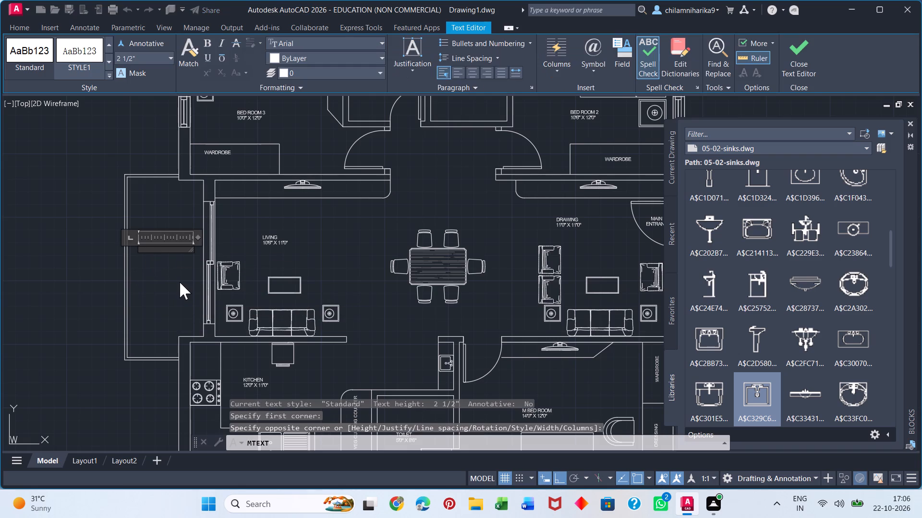
key("s")
type("ITB")
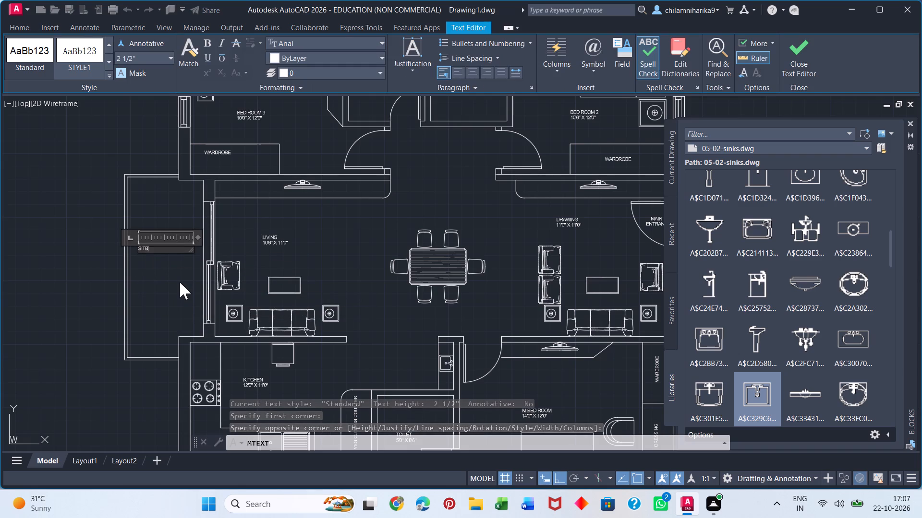
key("BackSpace")
key("space")
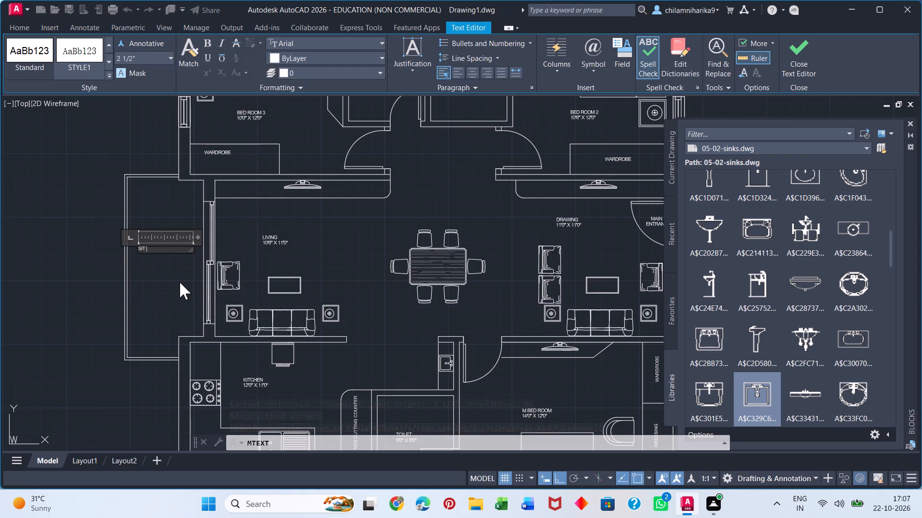
type("OUT")
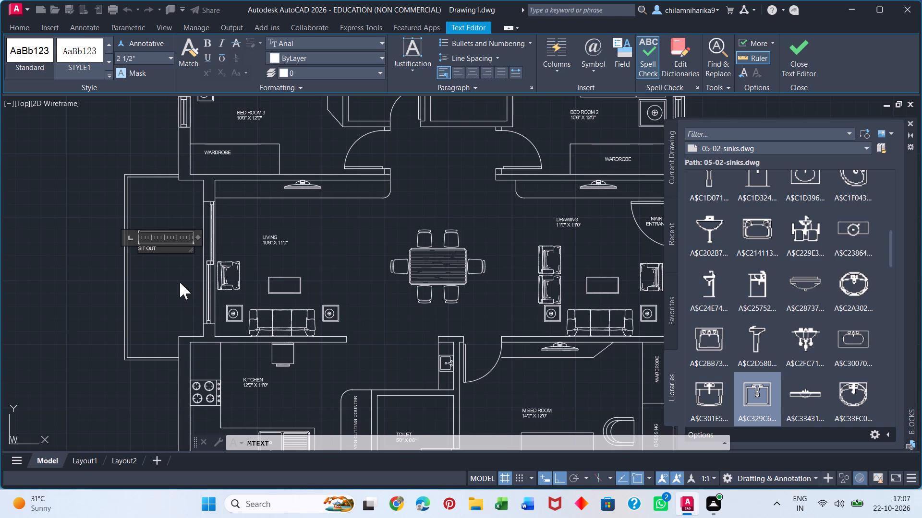
Add the size 5'0" X 12' 0" as the second line of the SIT OUT label.
key("Return")
type("5'")
key("3")
key("BackSpace")
key("0")
key("shift+quotedbl")
key("space")
type("X")
key("space")
type("12' 0\"")
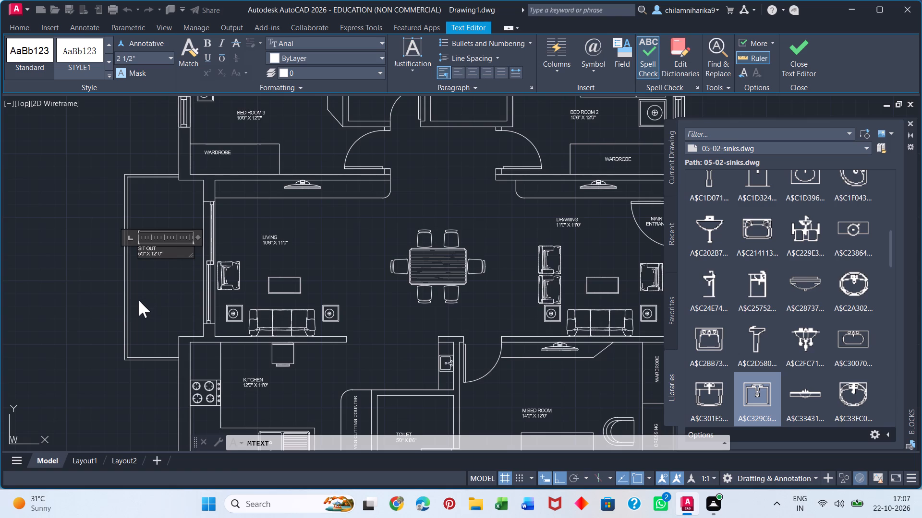
left_click(138, 301)
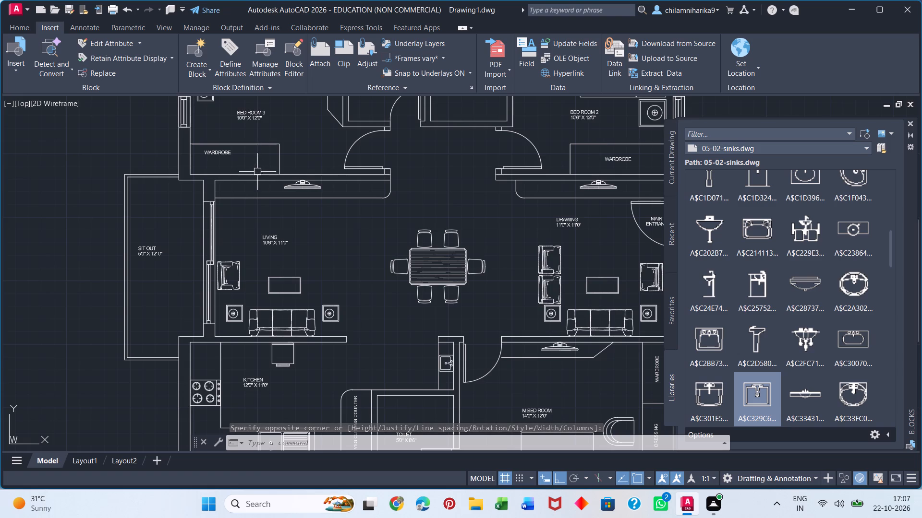
Draw a line straight across the living room TV unit, just west of the TV, to partition off its west end.
key("l")
key("Return")
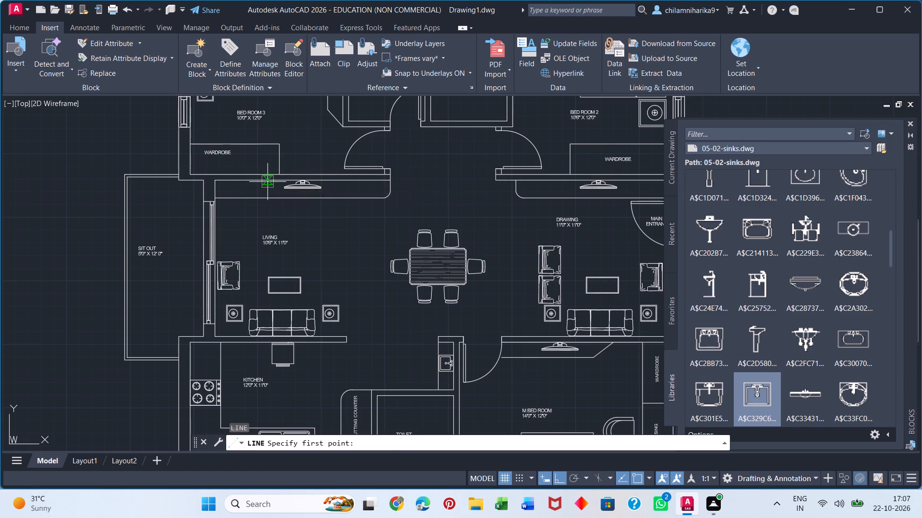
left_click(267, 182)
left_click(269, 195)
scroll(267, 188, "up", 2)
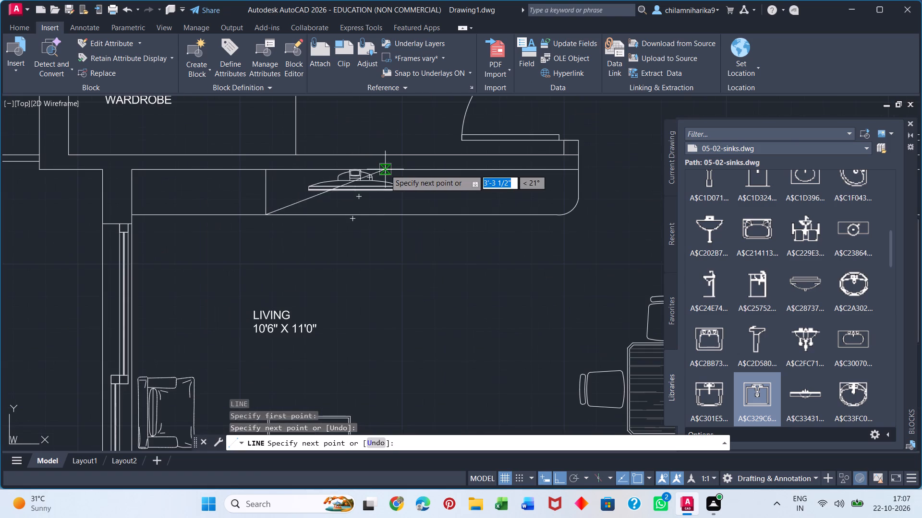
key("space")
Add the multiline text label POOJA inside the partitioned west end of the living room TV unit.
key("t")
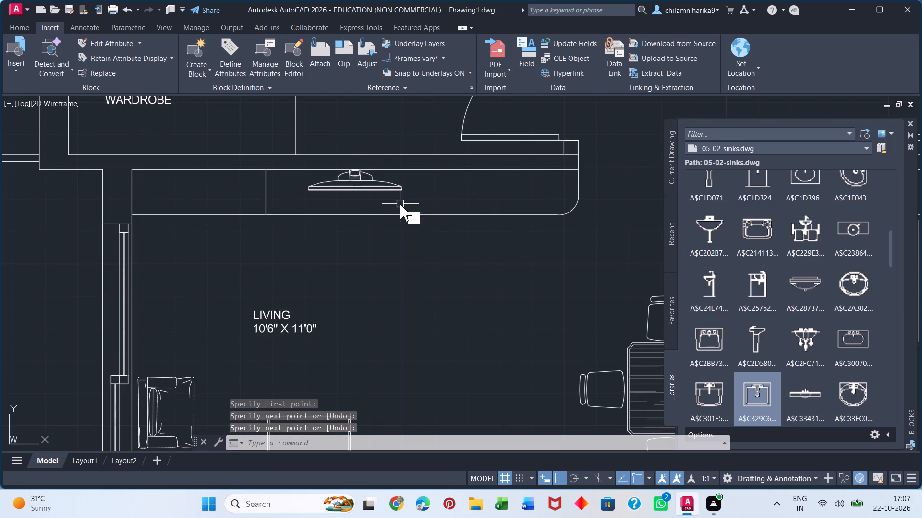
key("Return")
left_click(158, 187)
left_click(243, 200)
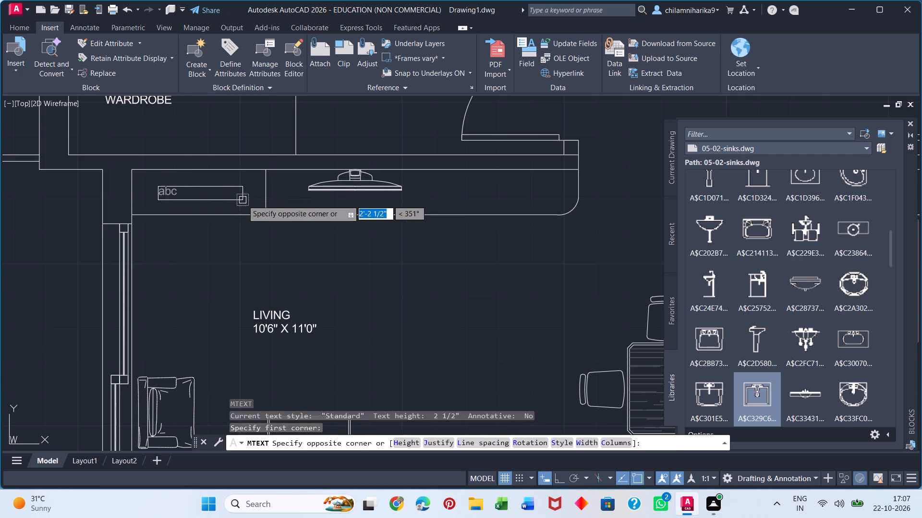
type("POOJA")
left_click(339, 266)
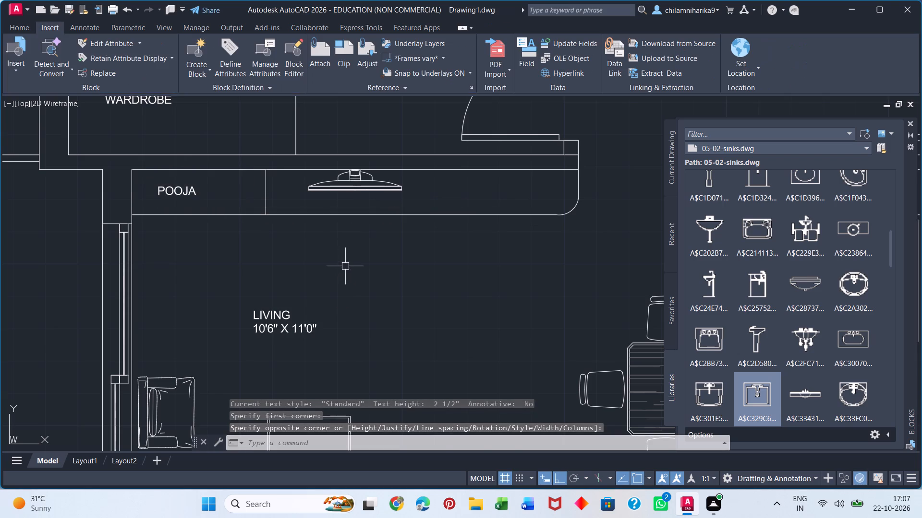
Add a multiline text label reading DINING just north of the dining table.
scroll(466, 302, "down", 3)
middle_click_drag(469, 323, 216, 298)
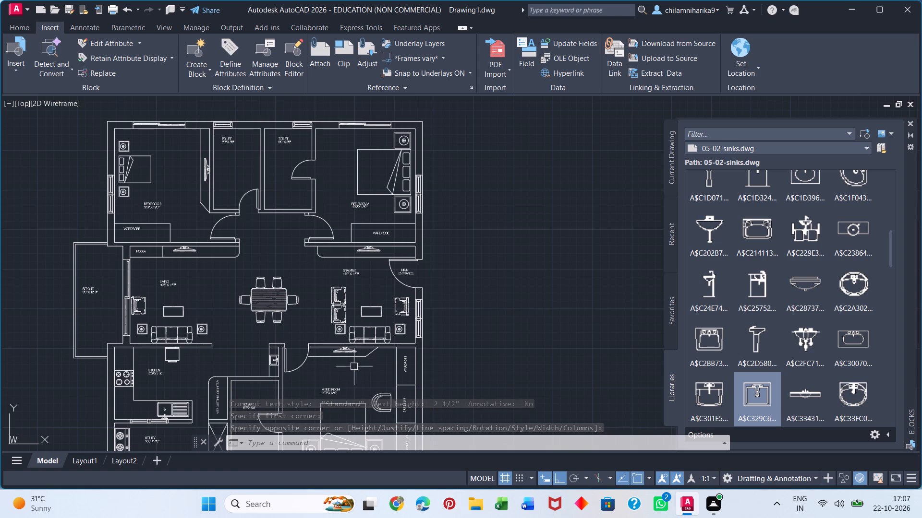
middle_click_drag(358, 373, 301, 202)
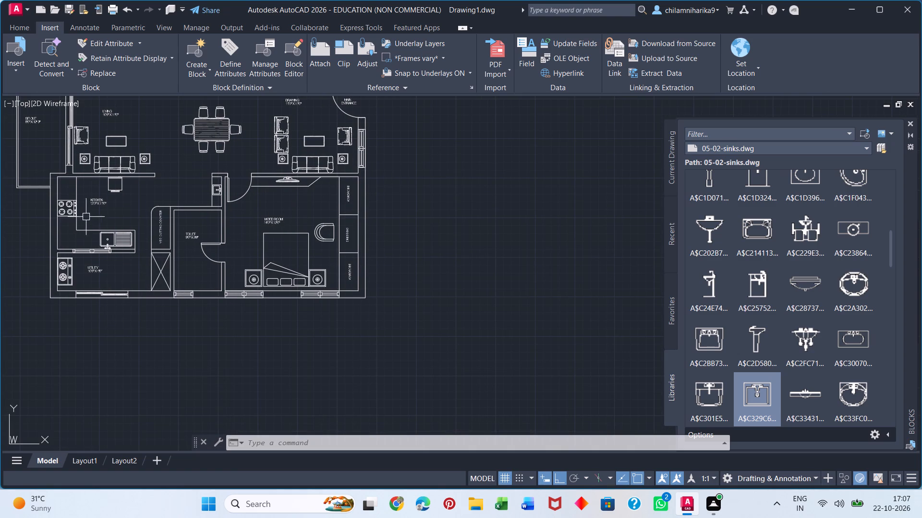
middle_click_drag(131, 217, 84, 316)
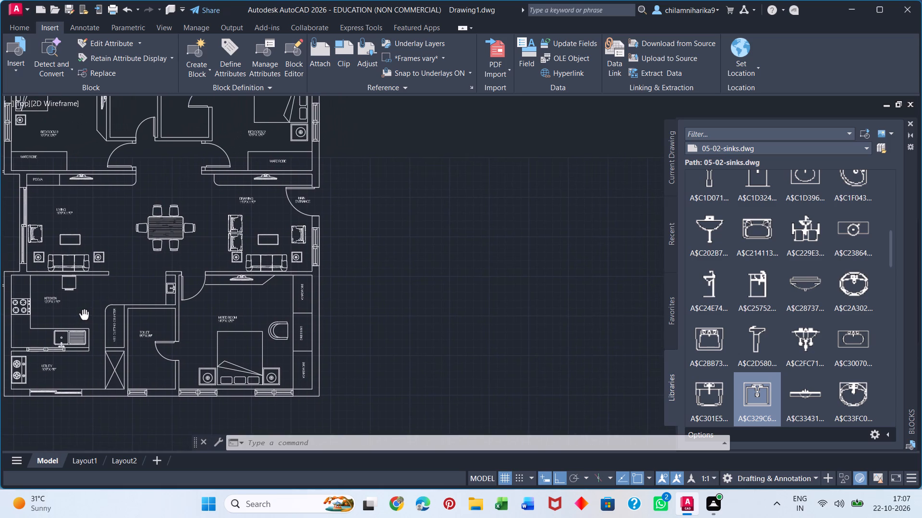
middle_click_drag(84, 316, 84, 314)
scroll(84, 298, "down", 1)
scroll(115, 251, "up", 3)
key("t")
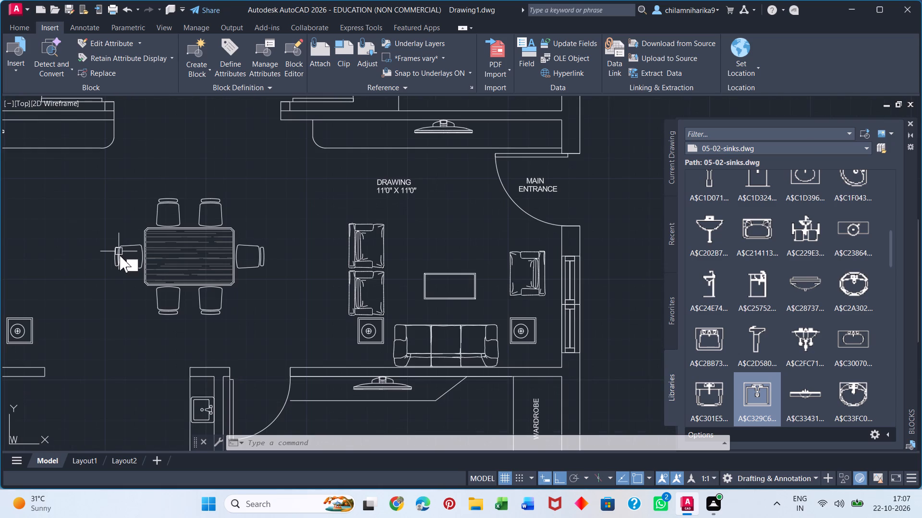
key("Return")
left_click(134, 163)
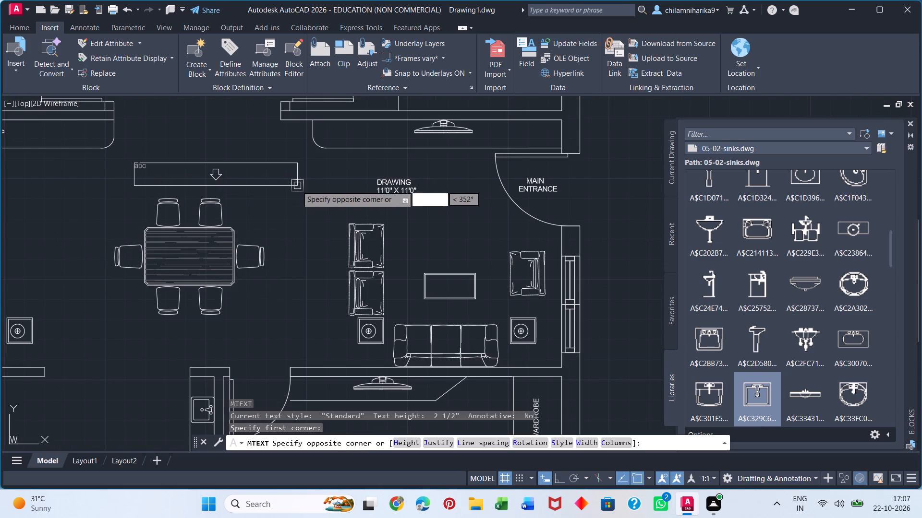
left_click(295, 186)
type("DI")
type("NING")
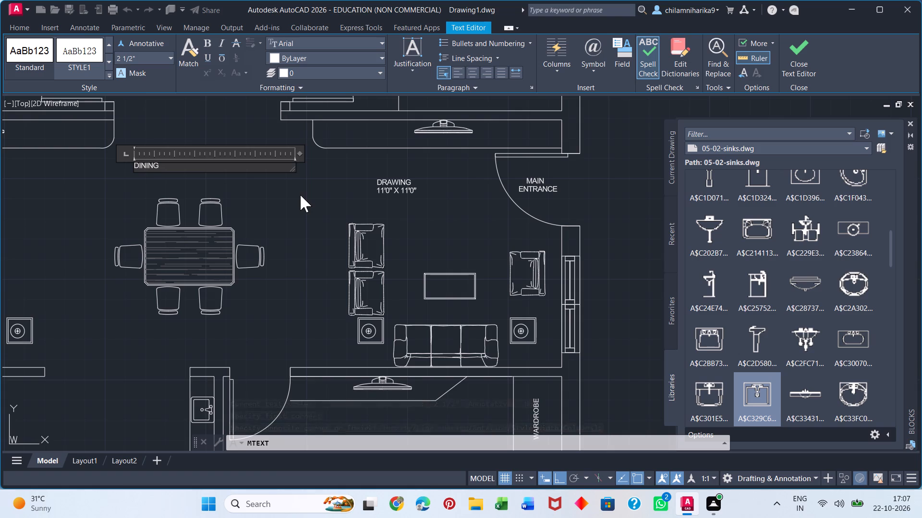
Add the size 8'6" X 11'0": as the second line of the DINING label.
key("Return")
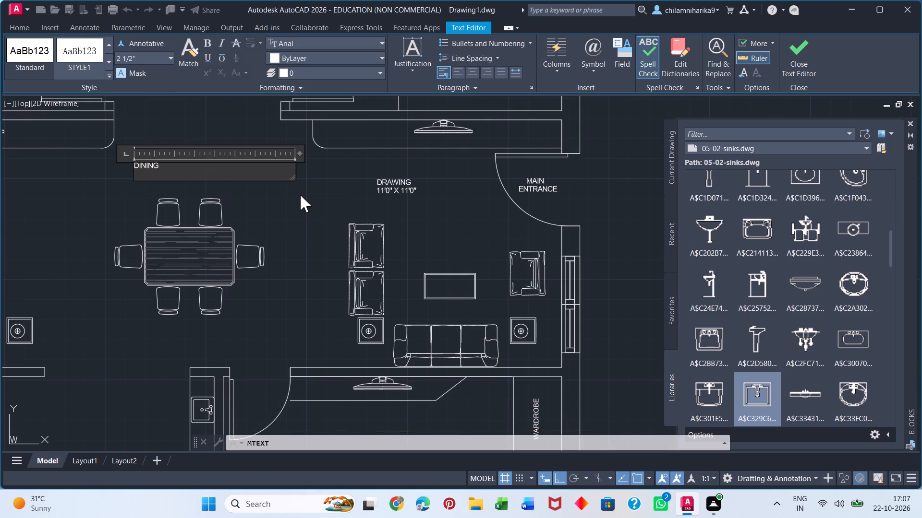
type("8'6")
key("shift+quotedbl")
type("X")
key("space")
key("BackSpace")
key("BackSpace")
key("space")
type("X")
key("space")
type("11'")
type("0\":")
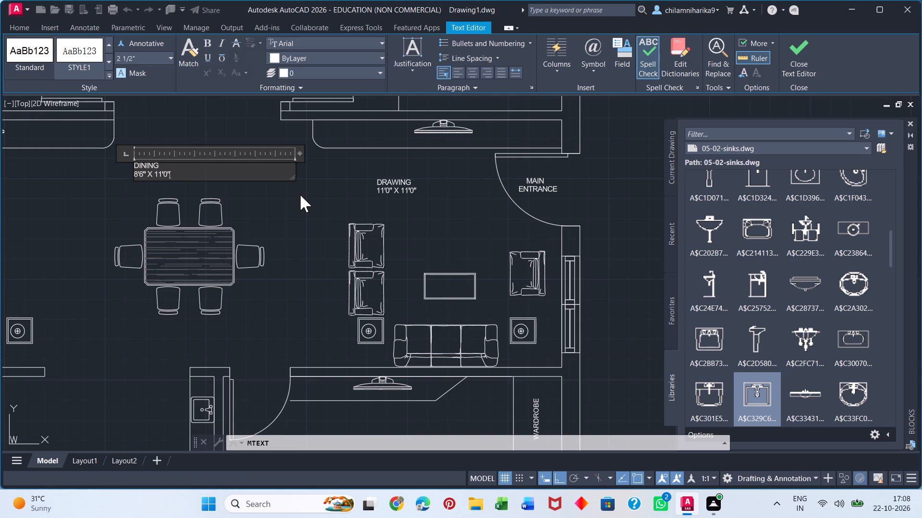
left_click(299, 203)
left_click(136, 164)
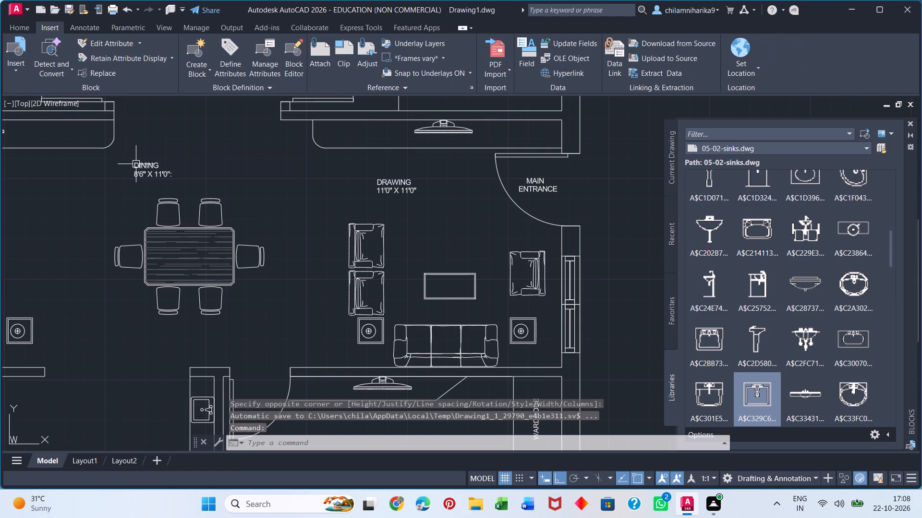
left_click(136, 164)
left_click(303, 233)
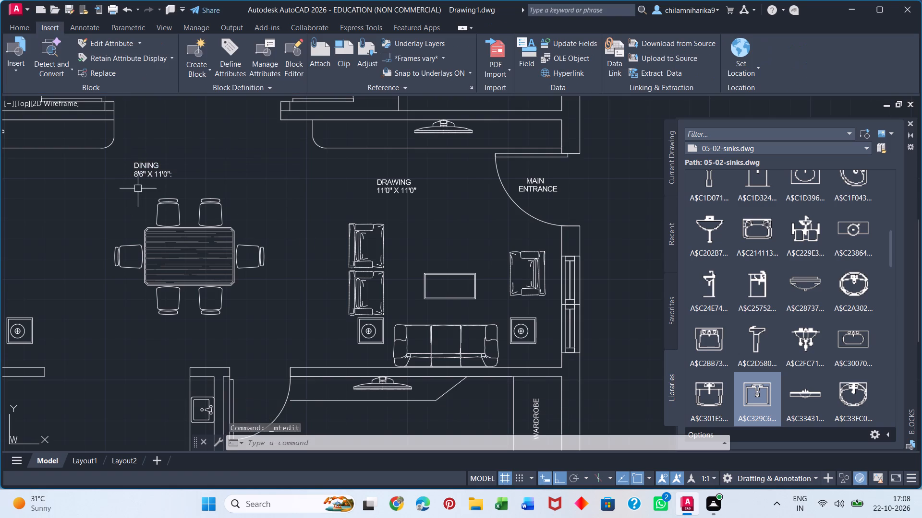
Move the DINING label about 1'-7" straight east so it sits more centrally above the dining table.
left_click(139, 165)
left_click(136, 165)
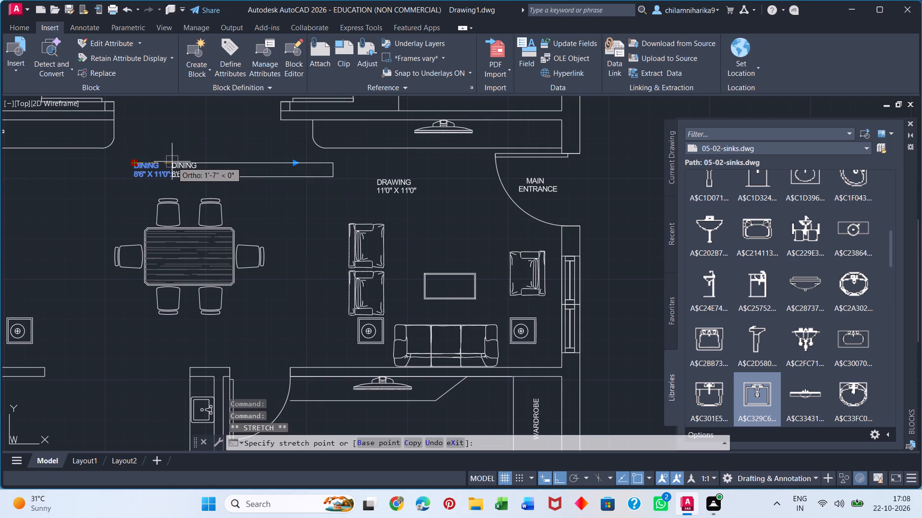
left_click(171, 162)
left_click(289, 254)
key("Escape")
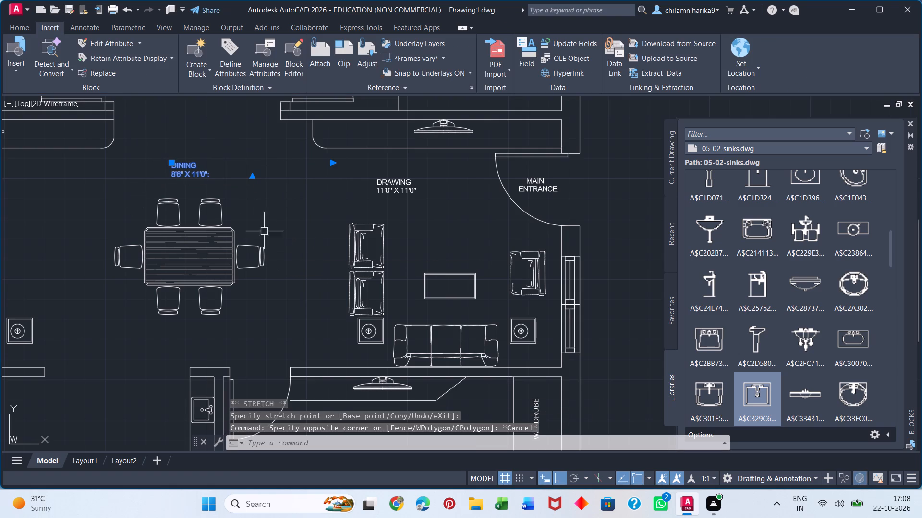
Remove the trailing colon from the DINING label so its size line reads 8'6" X 11'0".
triple_click(184, 172)
left_click(225, 178)
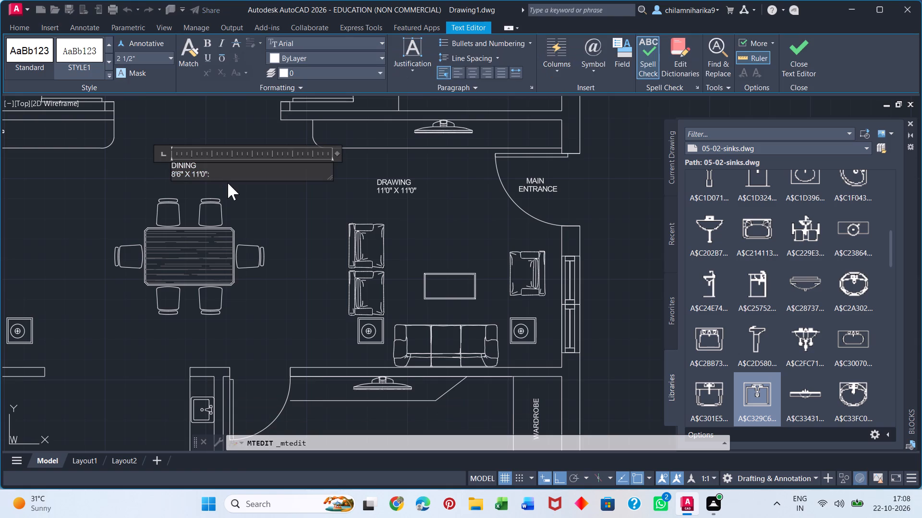
key("BackSpace")
left_click(277, 218)
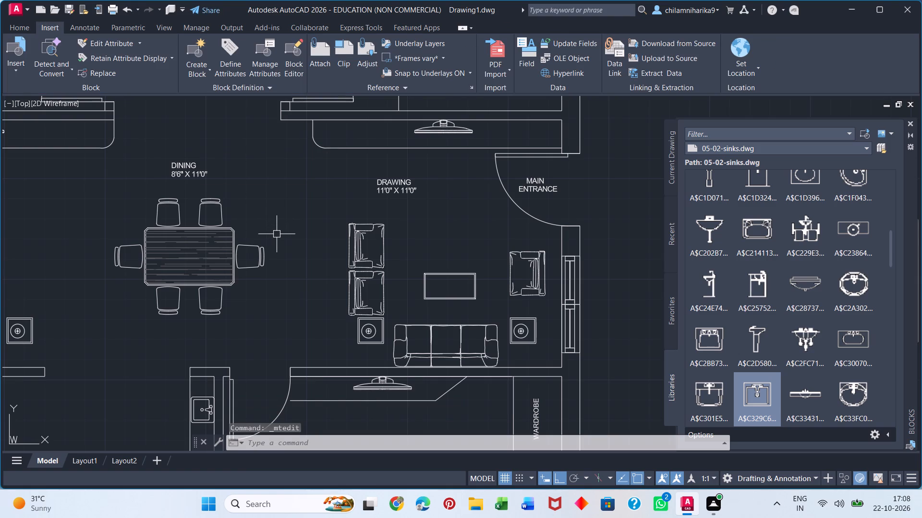
Select all multiline text labels similar to DINING across the floor plan and set their text height to 6".
left_click(182, 165)
right_click(182, 165)
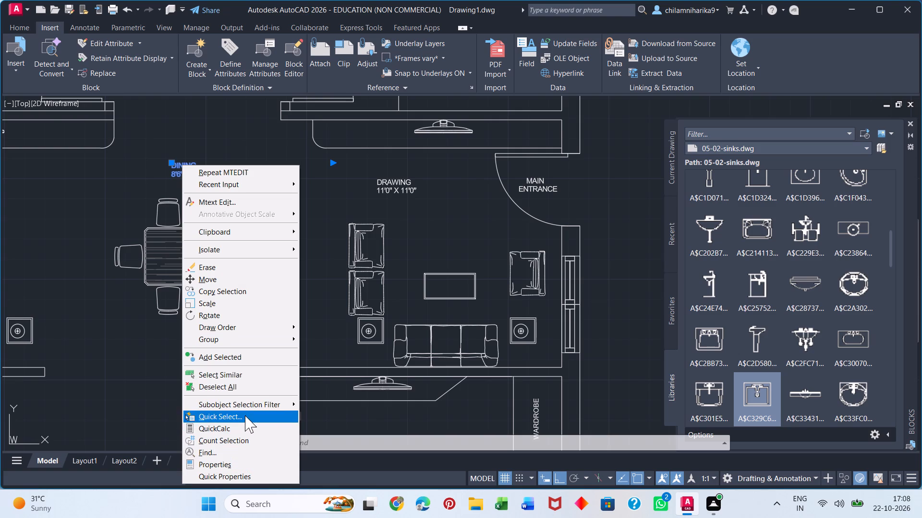
left_click(234, 373)
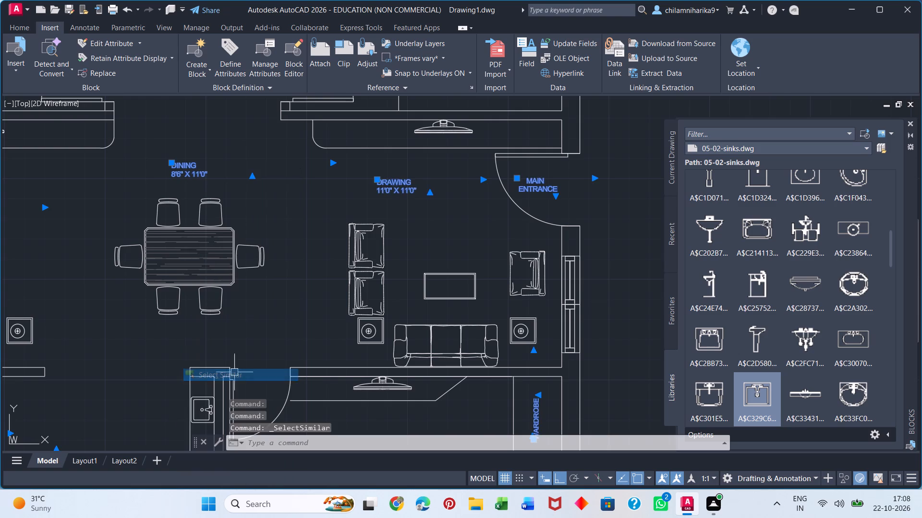
scroll(400, 264, "down", 3)
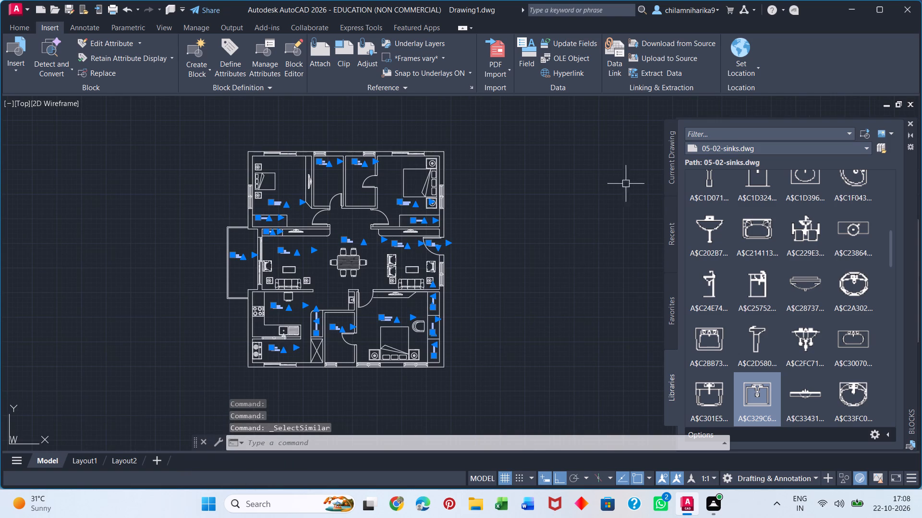
right_click(561, 205)
left_click(602, 456)
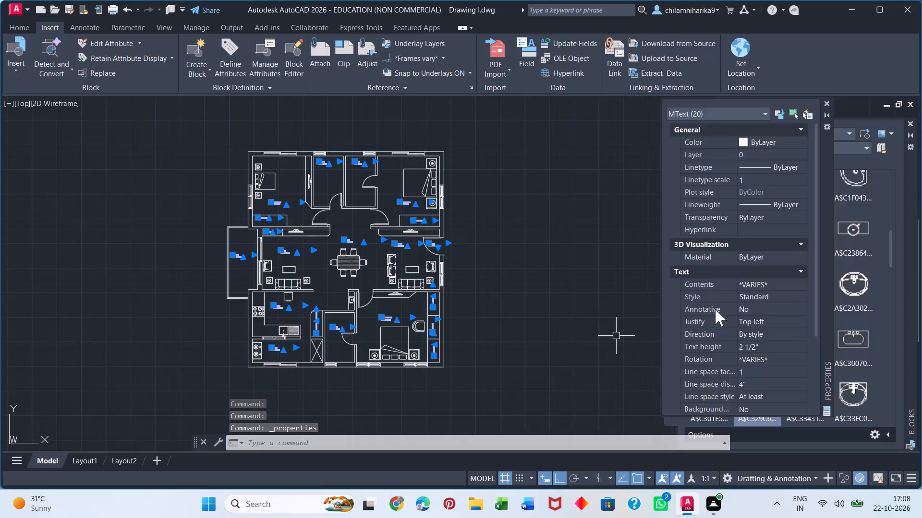
scroll(720, 307, "down", 3)
scroll(721, 316, "up", 2)
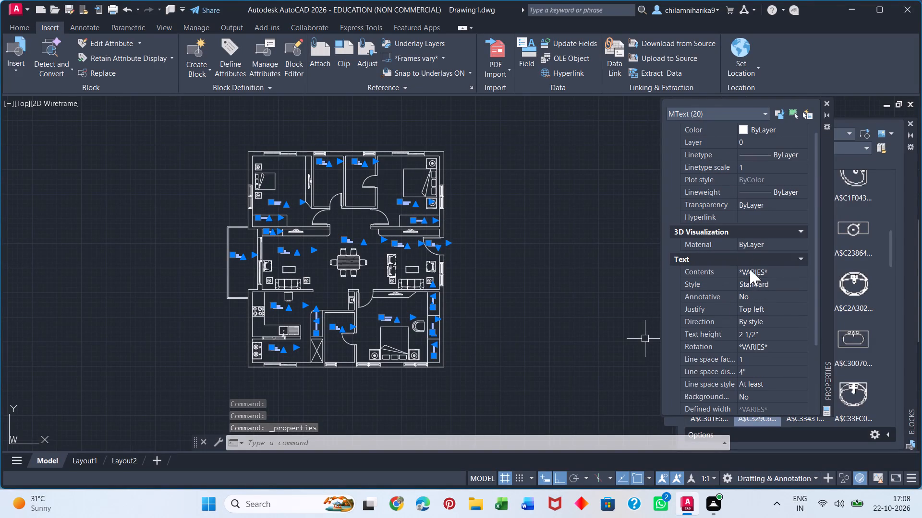
scroll(750, 340, "down", 2)
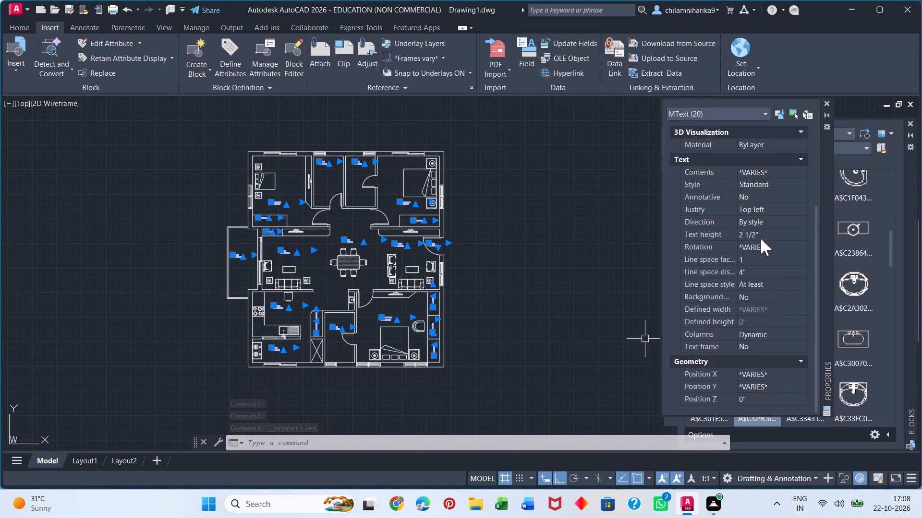
left_click(766, 235)
key("BackSpace")
type("6\"")
key("Return")
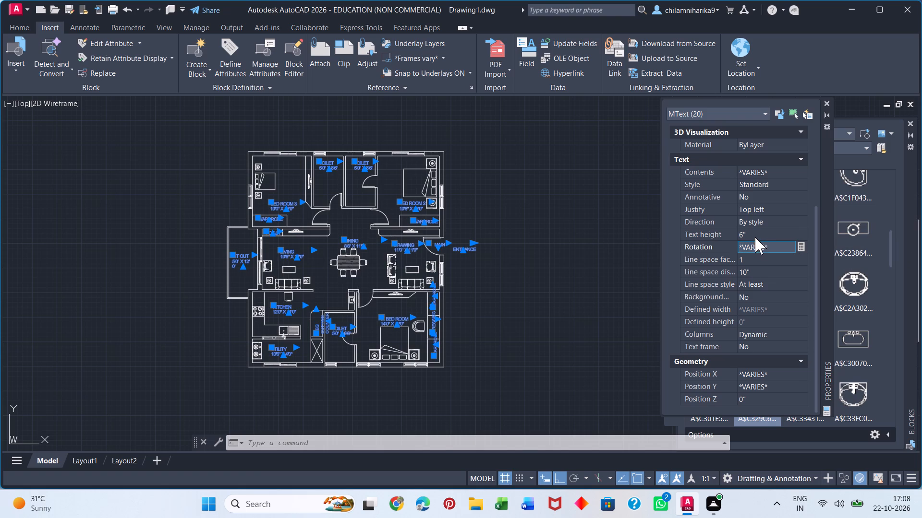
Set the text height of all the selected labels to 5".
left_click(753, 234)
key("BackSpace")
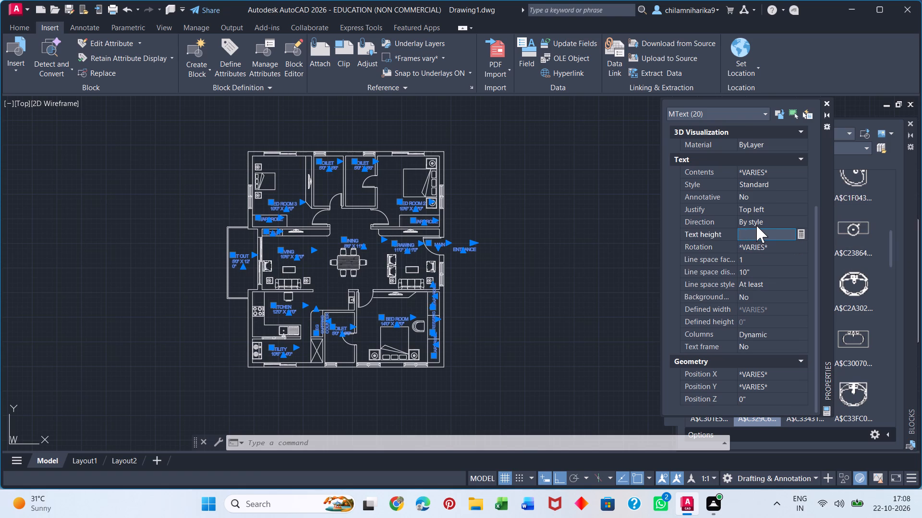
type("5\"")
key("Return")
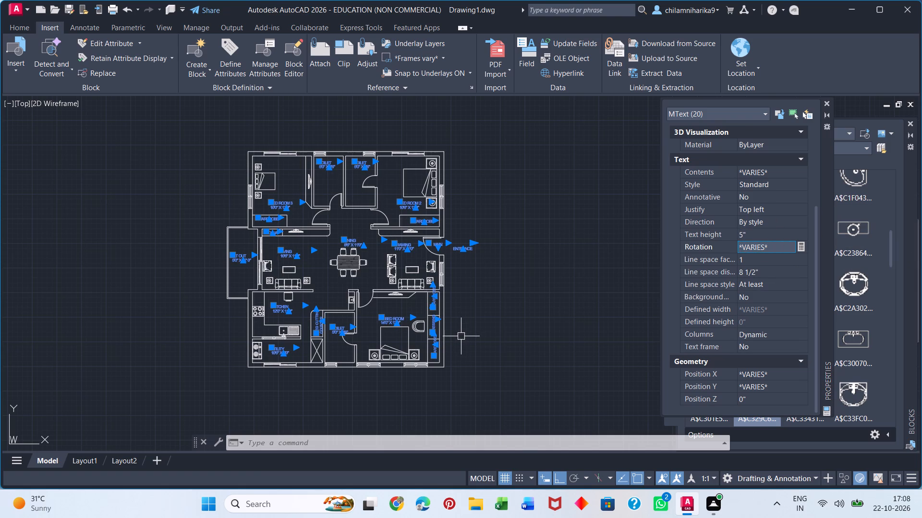
Set the text height of all the selected labels to 6" and clear the selection.
left_click(768, 230)
key("BackSpace")
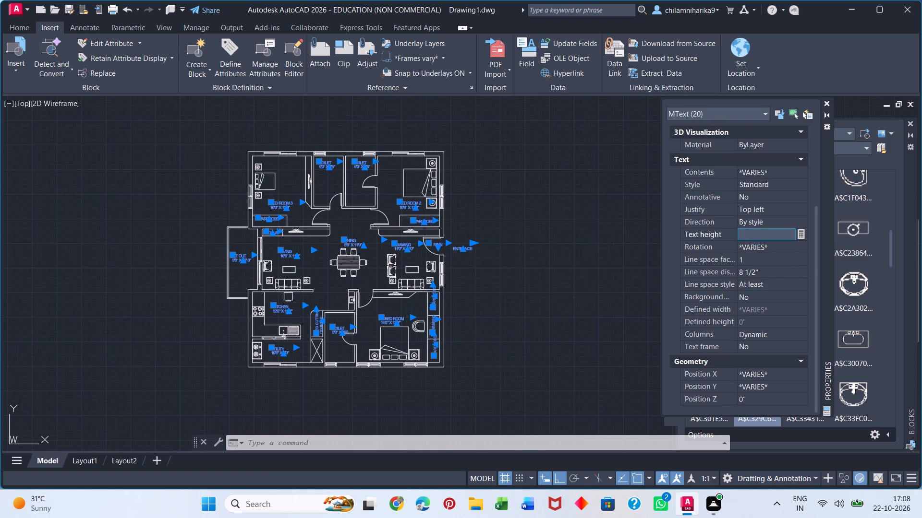
type("6\"")
key("Return")
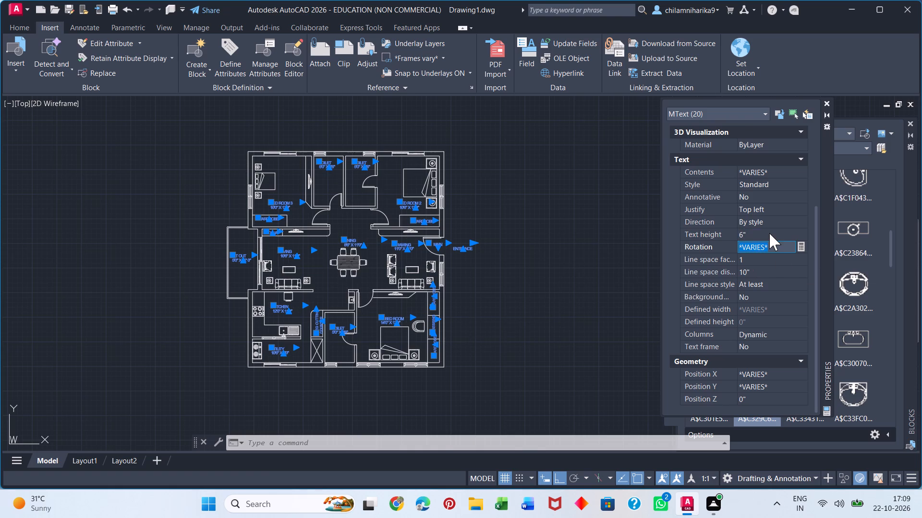
left_click(517, 315)
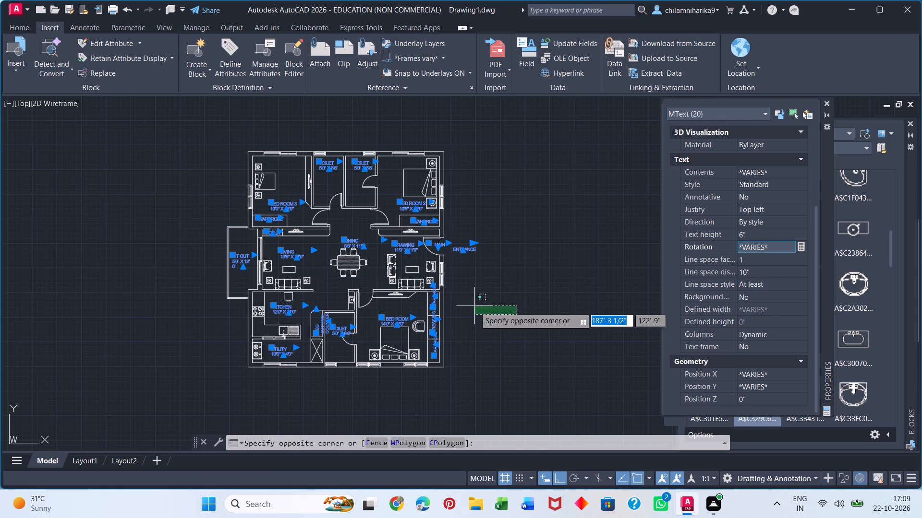
left_click(478, 308)
Move the southernmost WARDROBE label beside the master bedroom southwest into its own wardrobe compartment.
scroll(431, 284, "up", 1)
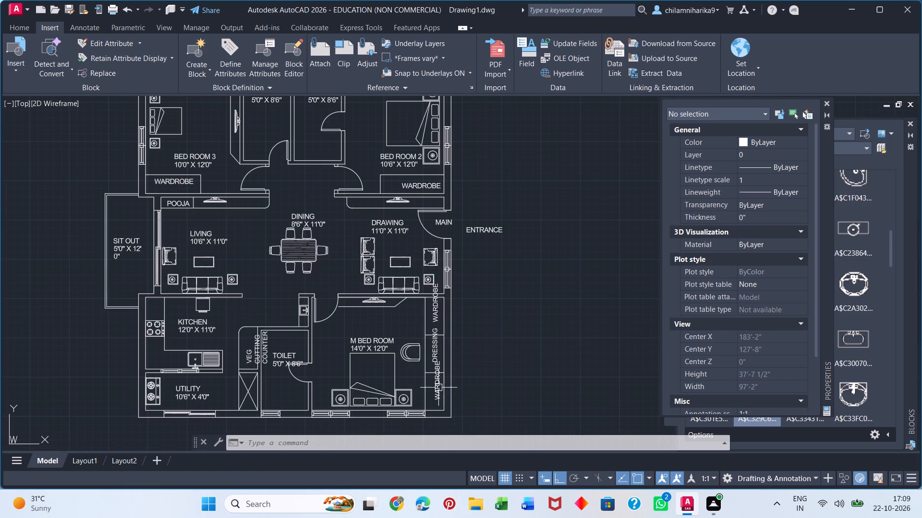
scroll(437, 386, "up", 3)
scroll(436, 359, "down", 2)
left_click(435, 381)
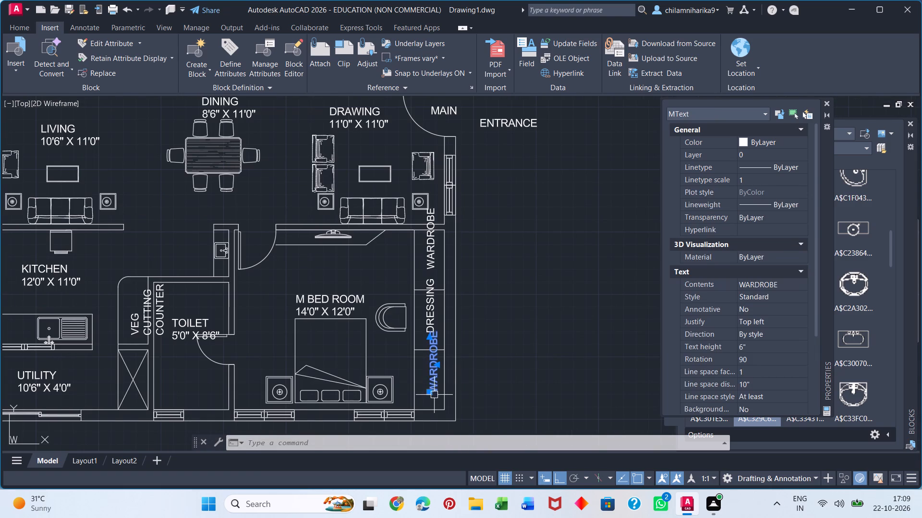
left_click(431, 391)
left_click(423, 405)
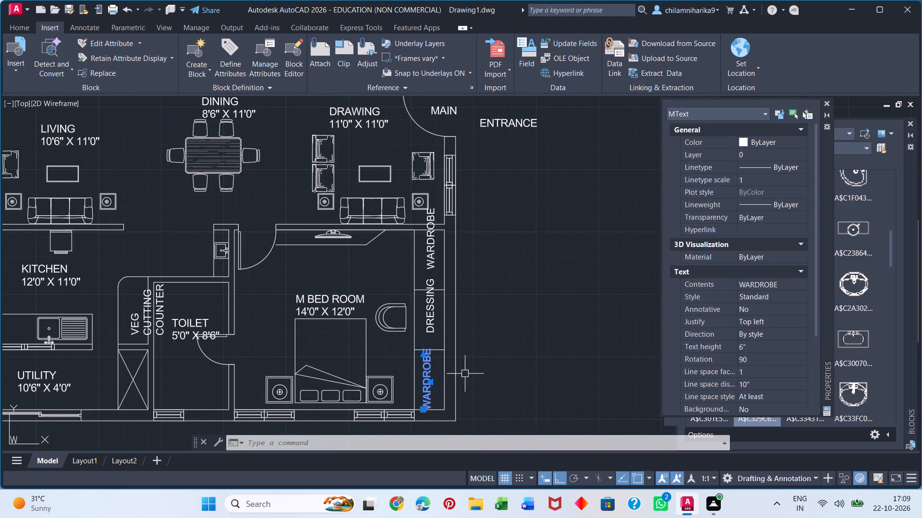
Set the text height of the southernmost WARDROBE label to 5".
left_click(750, 348)
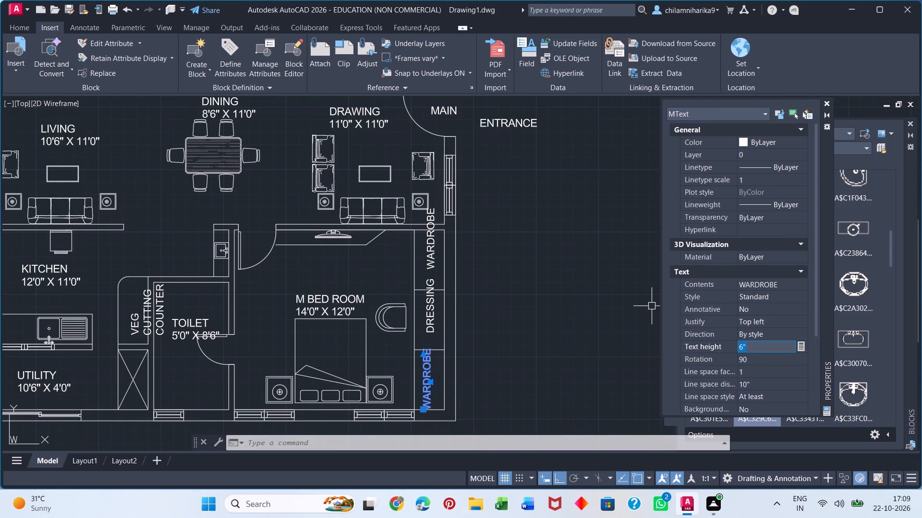
key("BackSpace")
key("5")
key("shift+quotedbl")
key("Return")
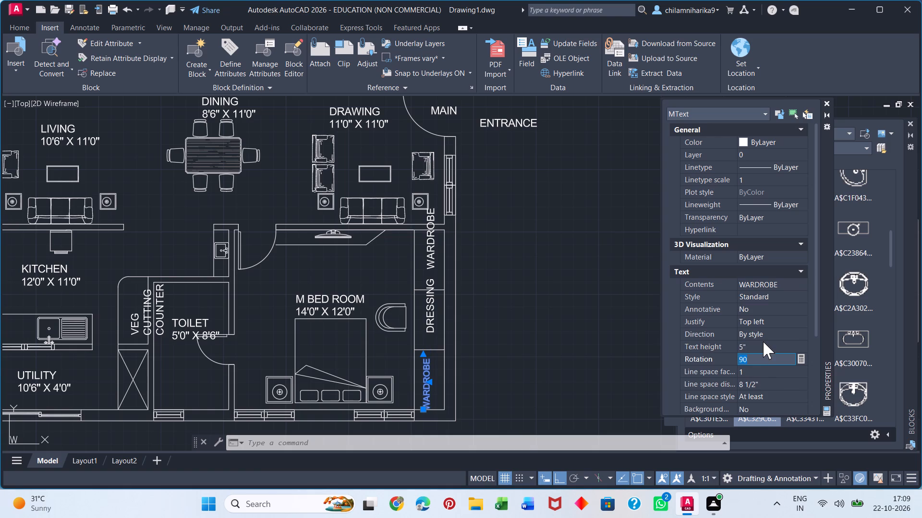
Move the DRESSING label about 1'-2" straight south into the middle compartment of the master bedroom's east storage strip.
left_click(436, 323)
left_click(427, 332)
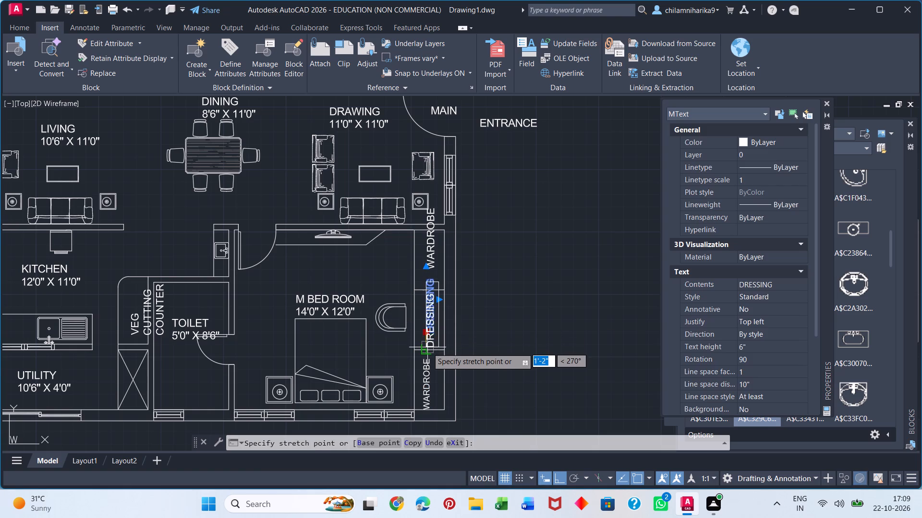
left_click(427, 347)
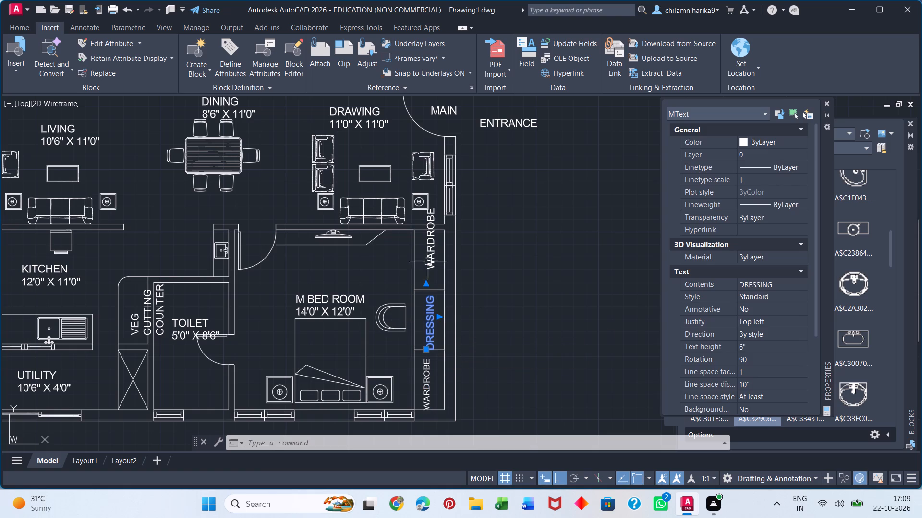
Move the northern WARDROBE label of the master bedroom south so it fits inside its own compartment.
left_click(433, 254)
left_click(429, 269)
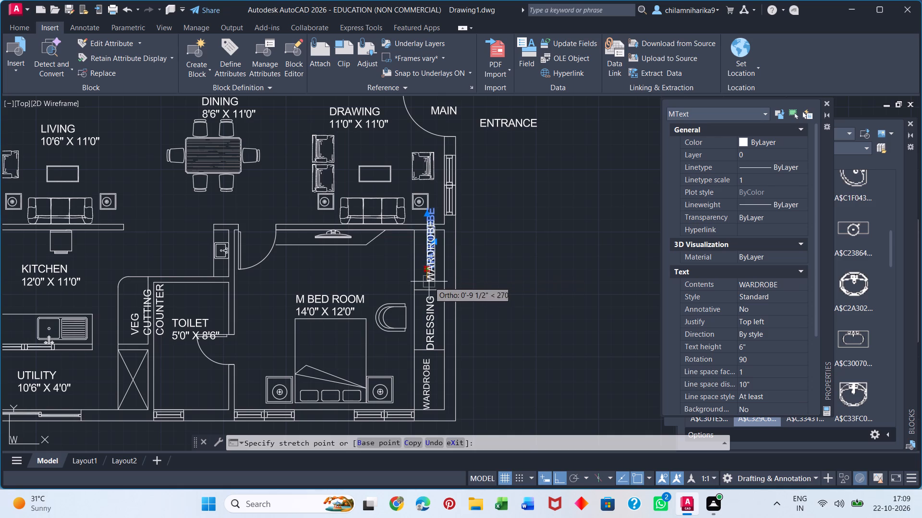
left_click(428, 289)
left_click(494, 276)
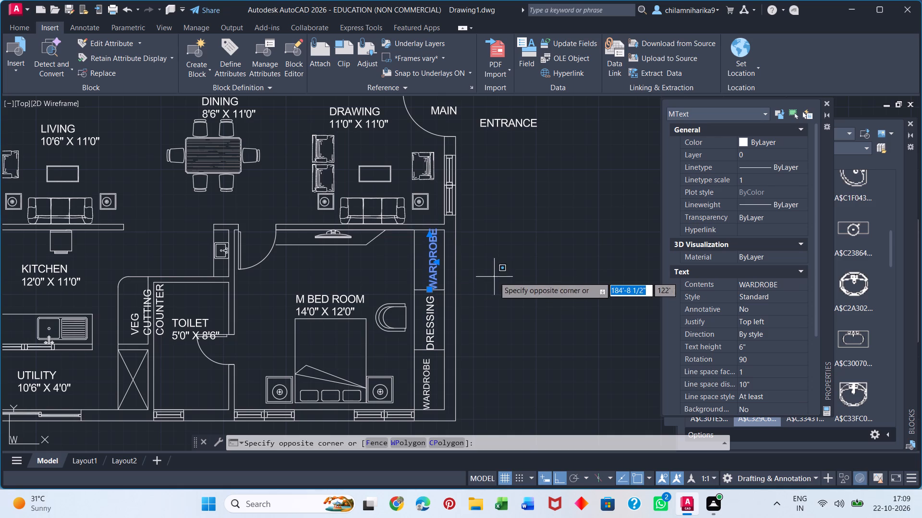
left_click(500, 289)
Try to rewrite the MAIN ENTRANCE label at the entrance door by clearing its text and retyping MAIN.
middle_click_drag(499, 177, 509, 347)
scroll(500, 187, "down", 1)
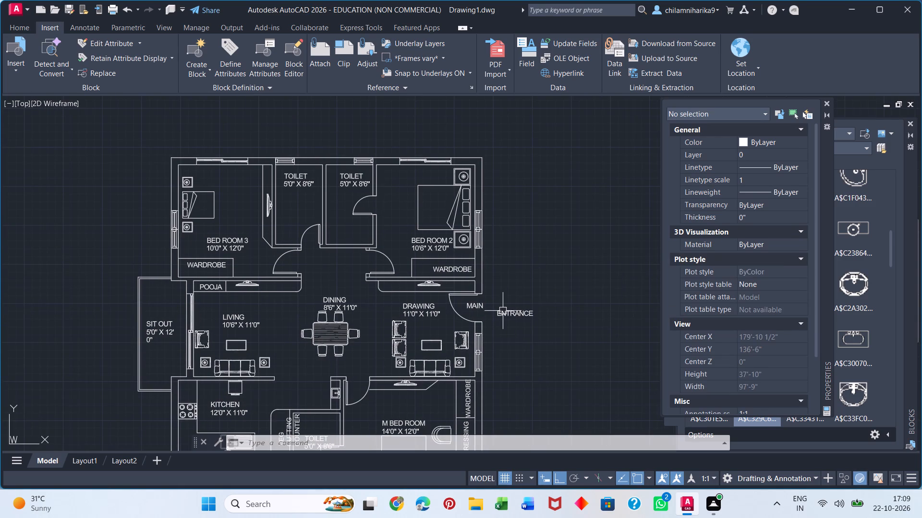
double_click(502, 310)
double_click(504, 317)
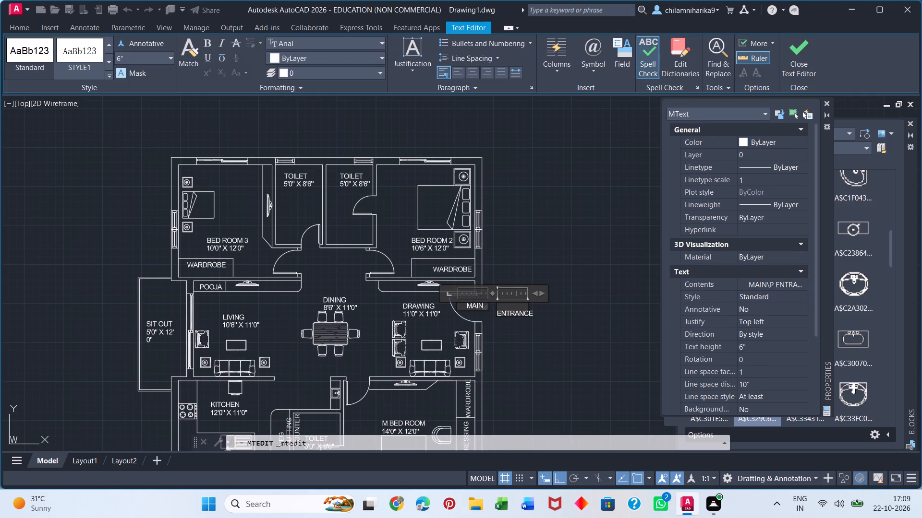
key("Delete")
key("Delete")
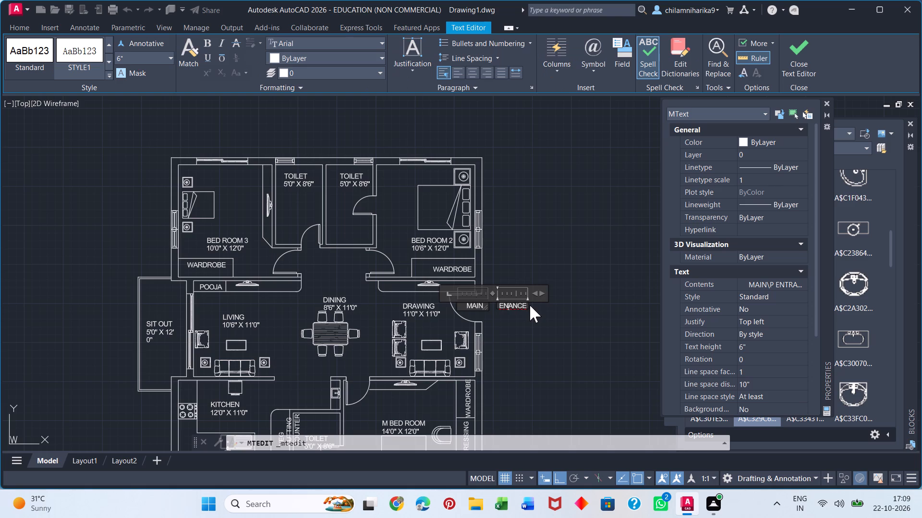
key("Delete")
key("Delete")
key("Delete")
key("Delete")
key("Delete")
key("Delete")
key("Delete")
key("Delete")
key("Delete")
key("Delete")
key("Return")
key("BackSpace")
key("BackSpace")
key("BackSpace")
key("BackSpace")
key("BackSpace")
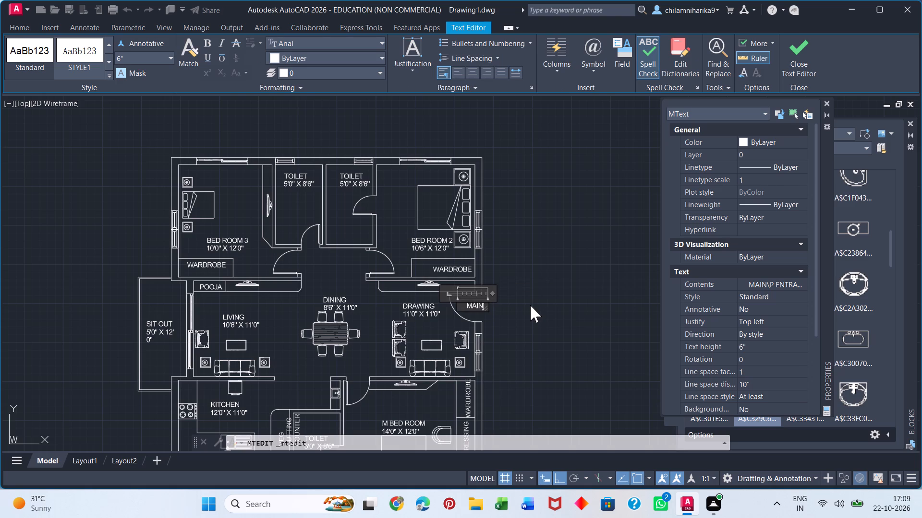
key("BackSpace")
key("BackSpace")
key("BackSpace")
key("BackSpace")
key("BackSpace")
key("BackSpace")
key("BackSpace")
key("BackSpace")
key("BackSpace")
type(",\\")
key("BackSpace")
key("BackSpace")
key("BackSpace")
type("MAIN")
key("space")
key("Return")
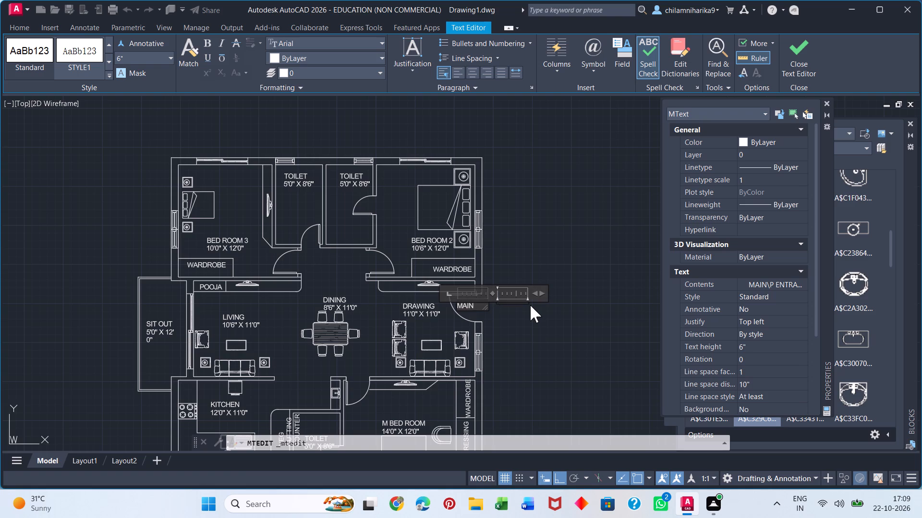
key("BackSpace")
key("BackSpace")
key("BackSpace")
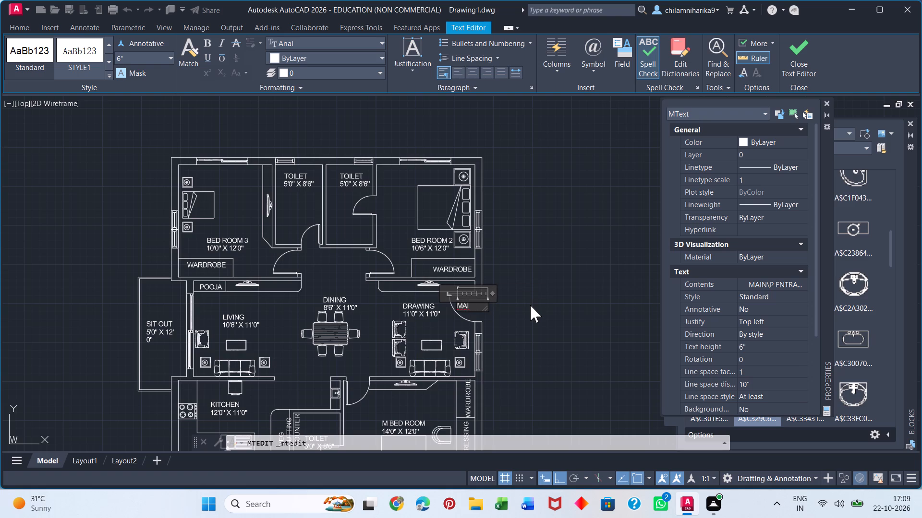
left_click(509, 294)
Erase the partly rewritten main entrance label at the entrance door.
left_click(463, 306)
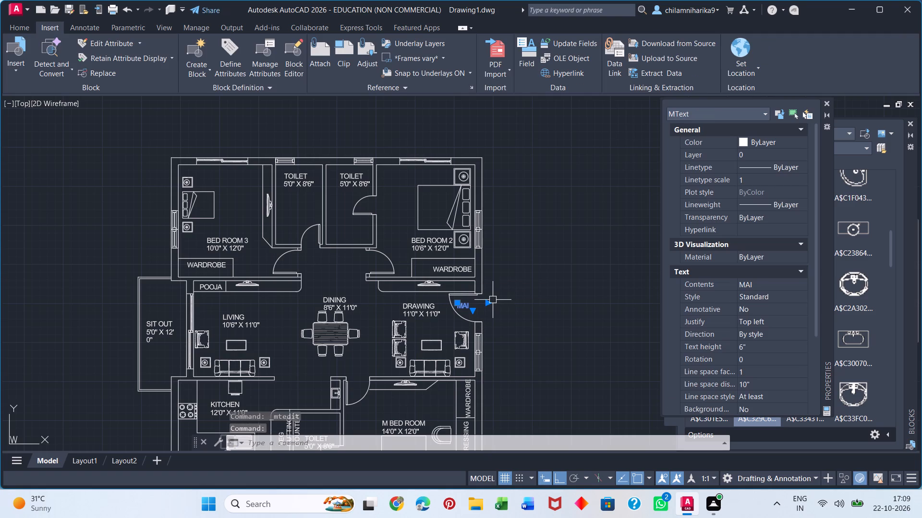
key("Delete")
key("Delete")
key("Delete")
key("Delete")
key("Delete")
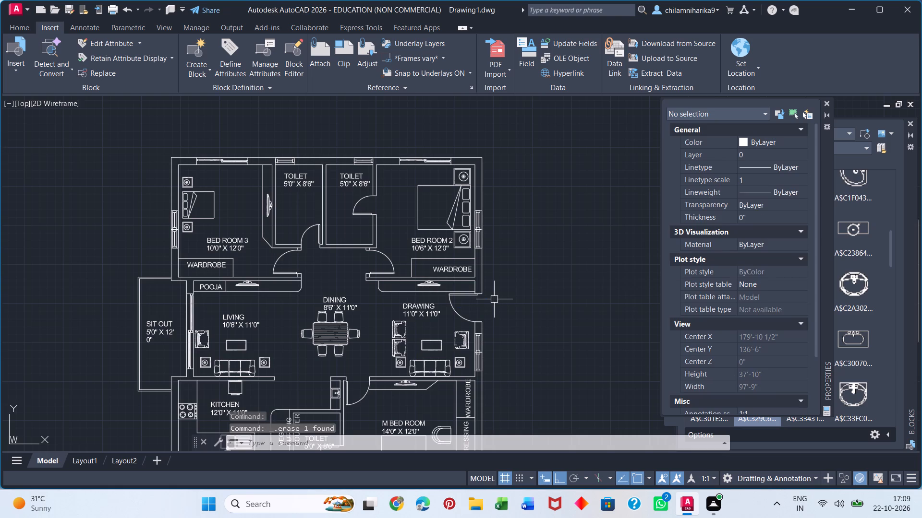
Add a two-line multiline text label MAIN ENTRANCE inside the entrance door swing, east of the drawing room label.
key("t")
key("Return")
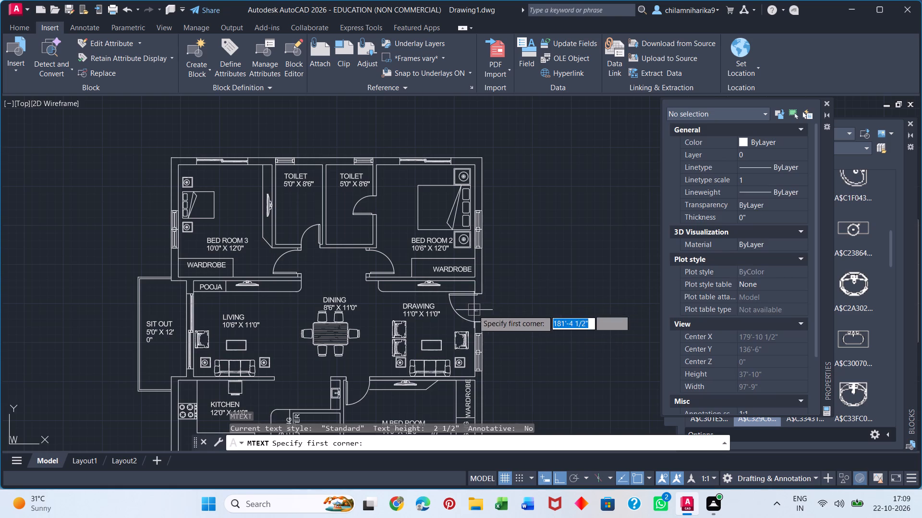
scroll(462, 305, "up", 4)
left_click(453, 287)
left_click(596, 351)
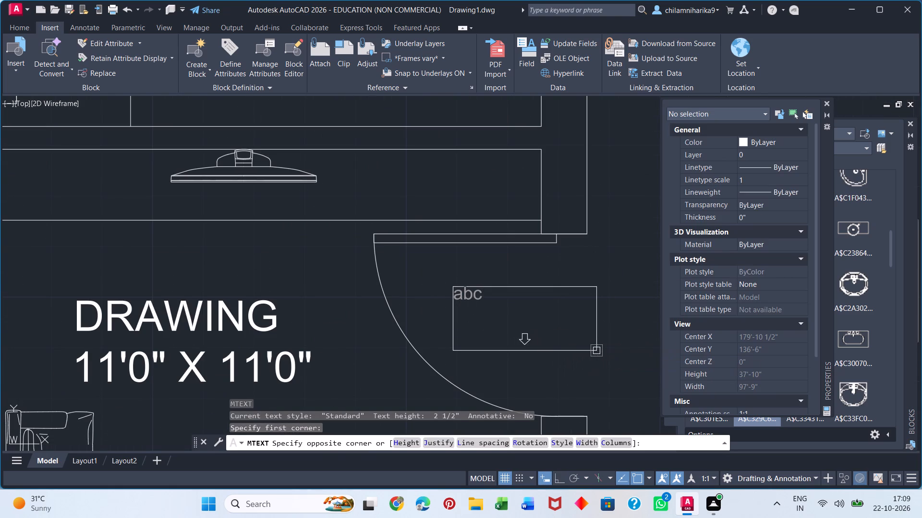
type("MAIN")
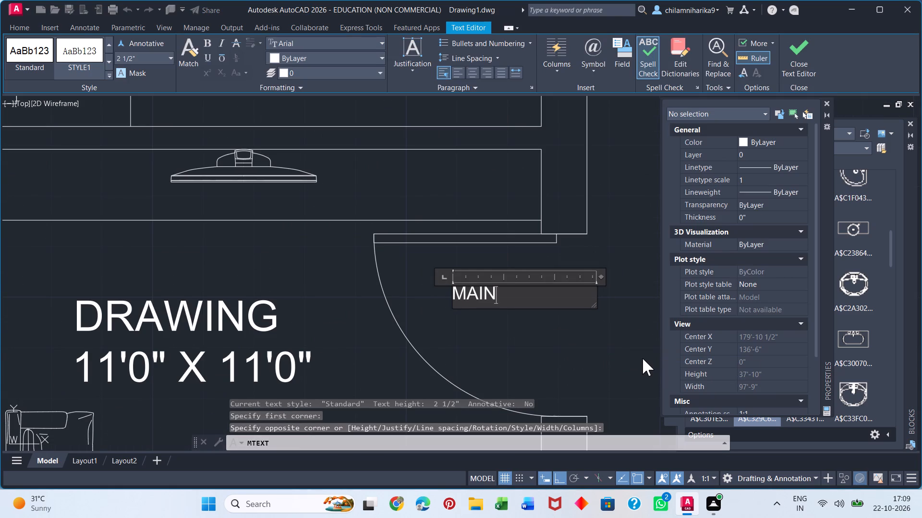
key("space")
key("Return")
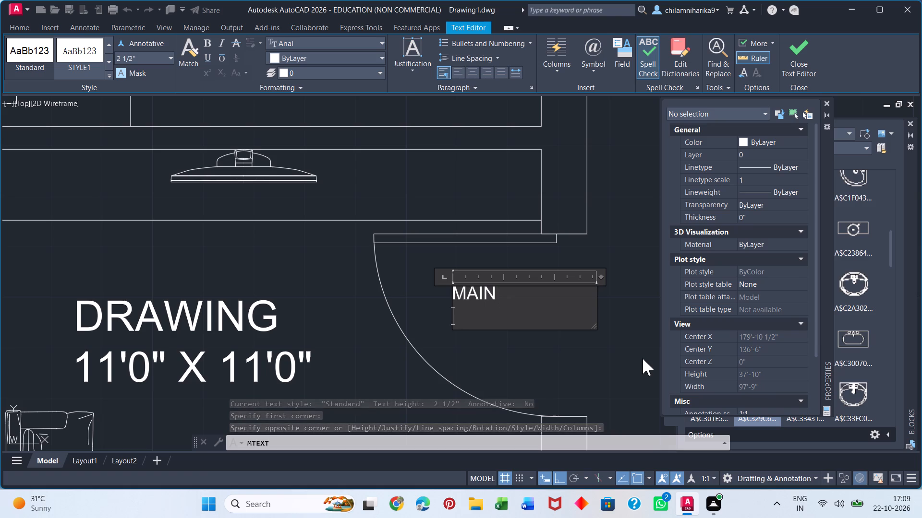
key("e")
type("NY")
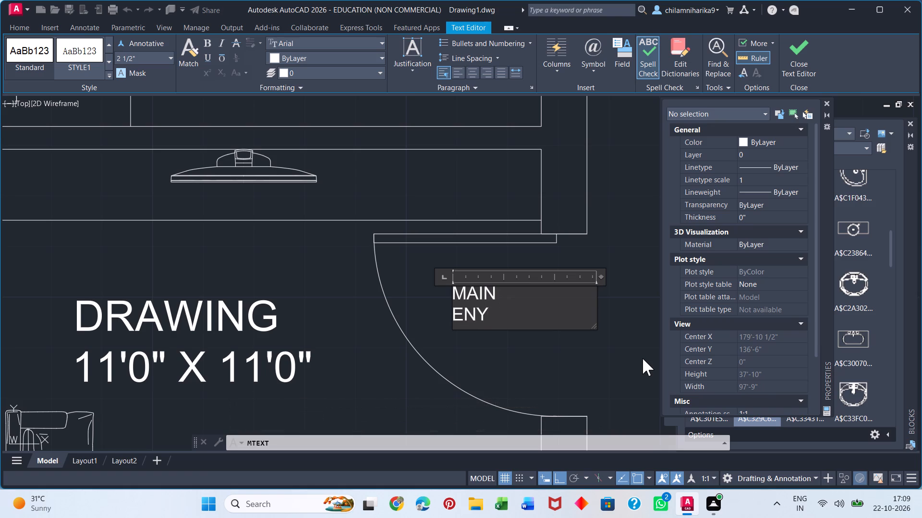
key("BackSpace")
type("TRANCE")
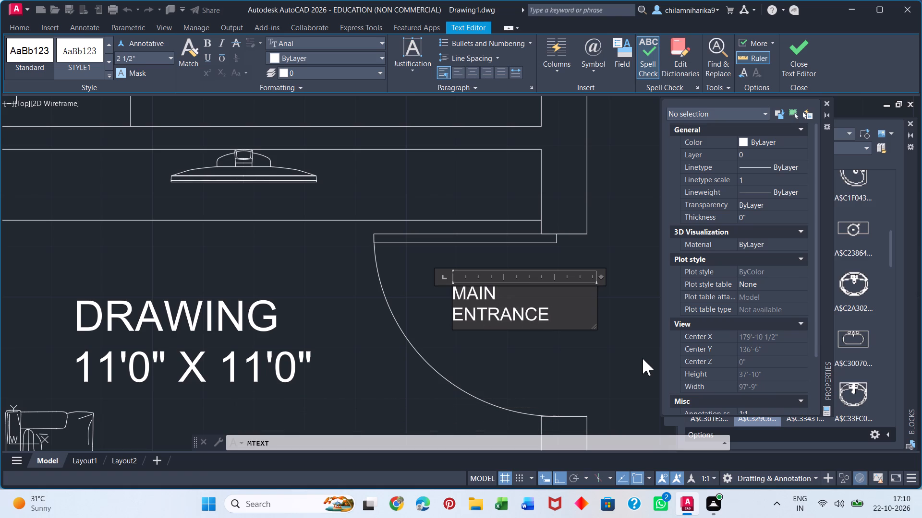
left_click(590, 372)
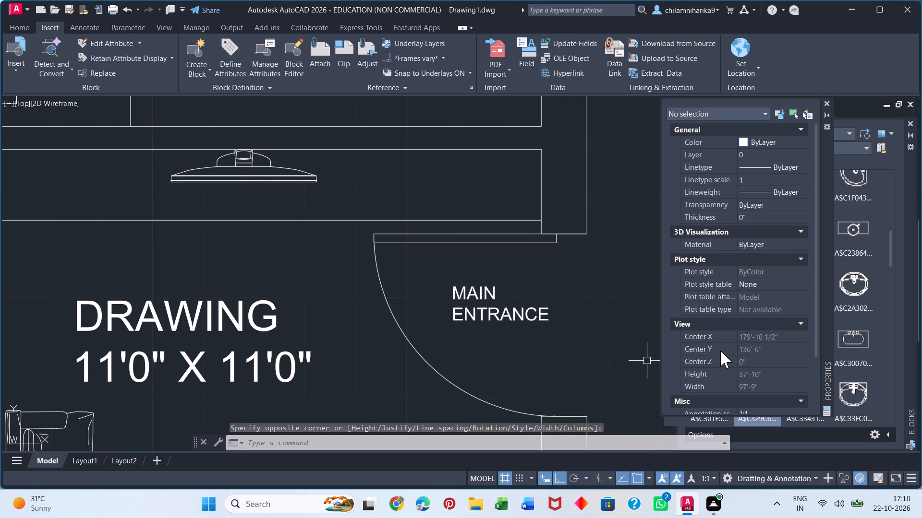
Select all similar text labels in the floor plan and set their text height to 5".
scroll(720, 351, "down", 1)
scroll(630, 318, "down", 3)
scroll(761, 335, "down", 2)
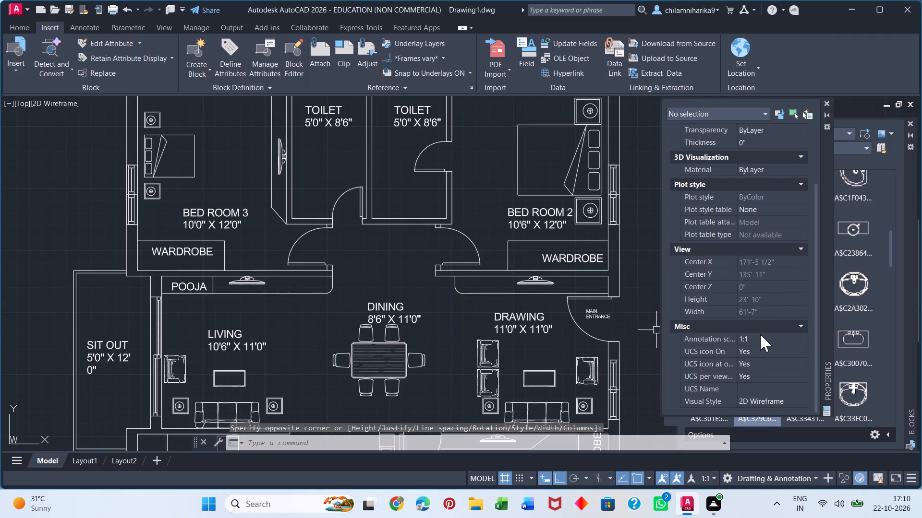
left_click(595, 317)
right_click(595, 317)
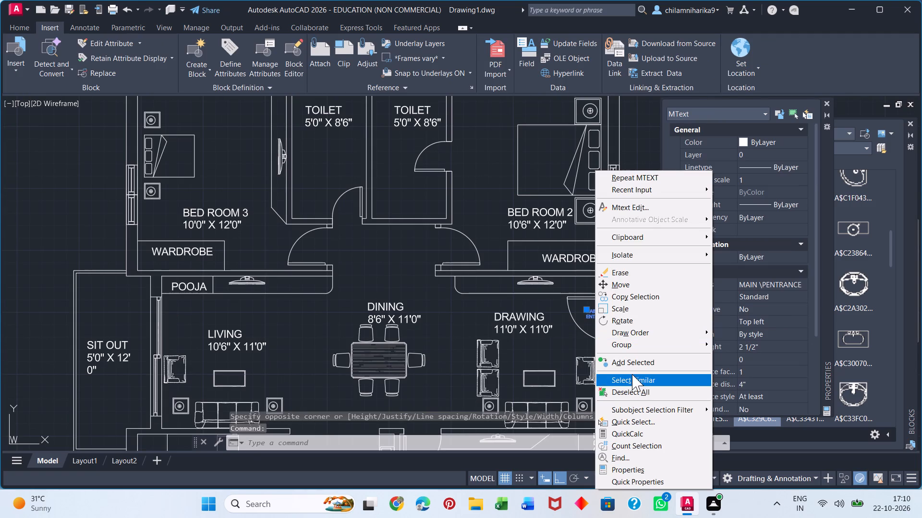
left_click(631, 375)
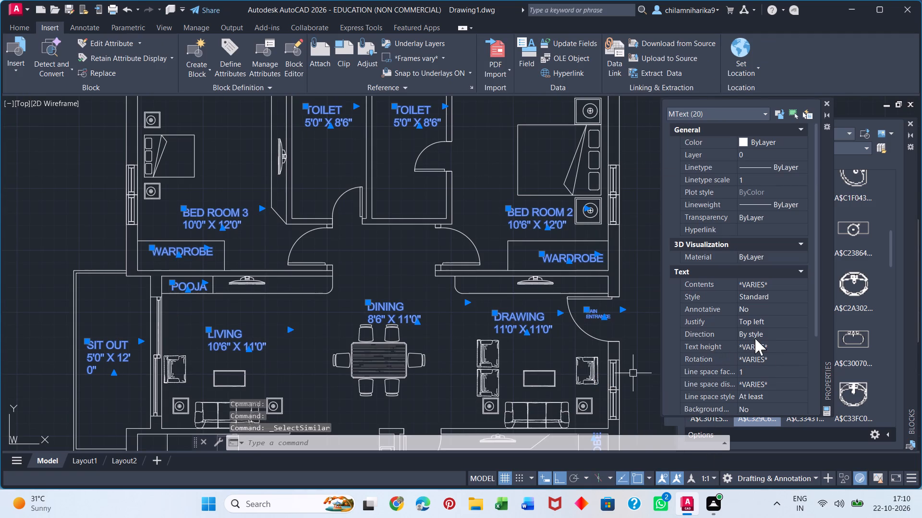
left_click(755, 338)
left_click(760, 349)
left_click_drag(776, 346, 718, 353)
type("5\"")
key("Return")
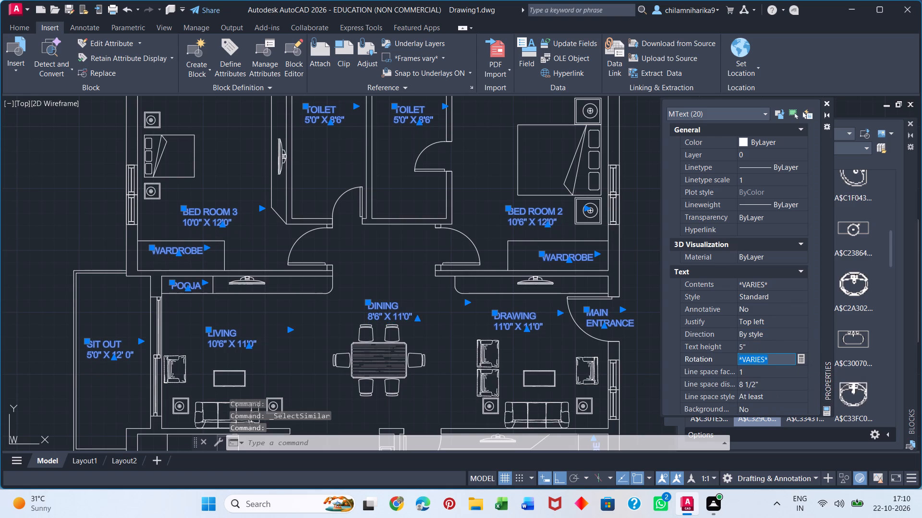
left_click(659, 345)
left_click(634, 375)
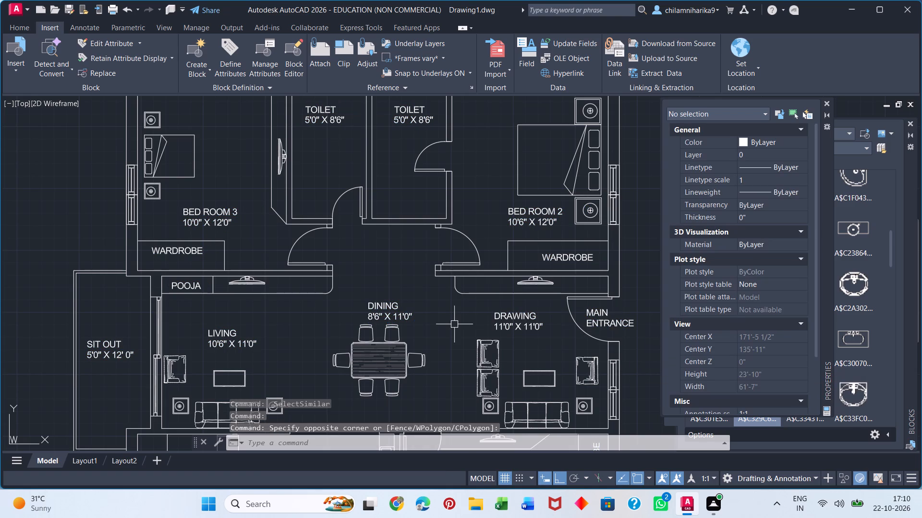
Move the master bedroom's TOILET label north so it clears the toilet door.
scroll(453, 318, "down", 1)
middle_click_drag(479, 364, 405, 175)
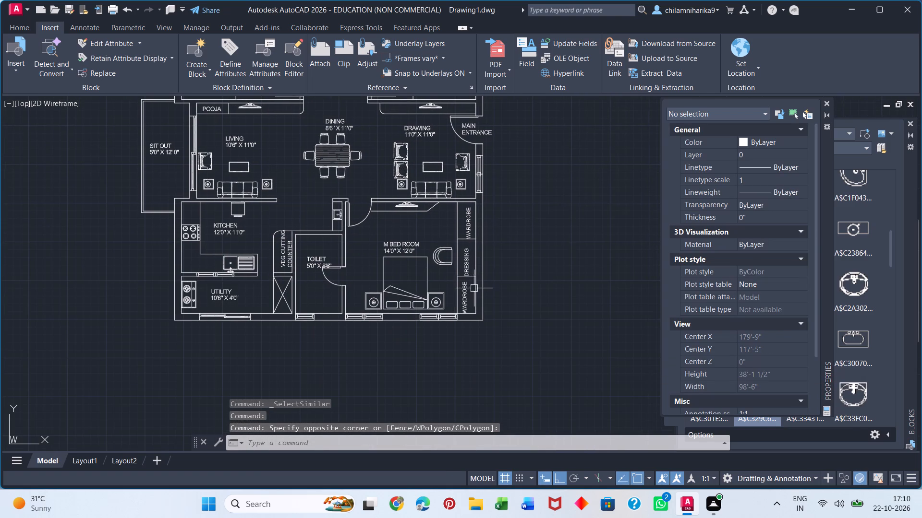
scroll(324, 269, "up", 2)
left_click(284, 240)
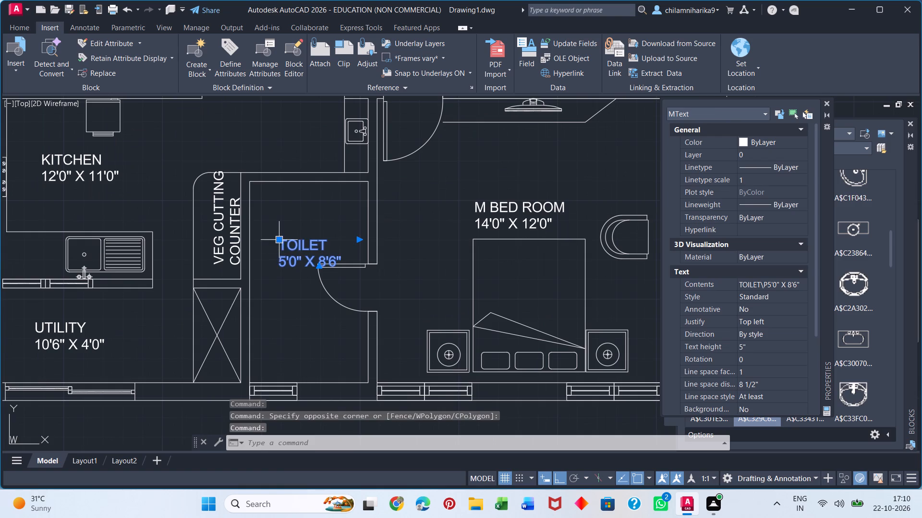
left_click(278, 237)
left_click(266, 208)
Turn Ortho off and move the VEG CUTTING COUNTER label southwest so it sits inside its counter outline.
left_click(224, 252)
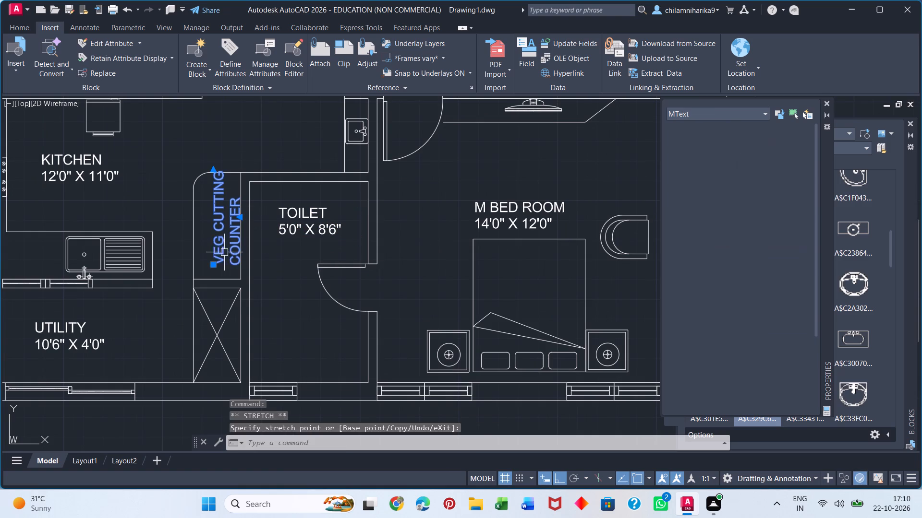
left_click(213, 267)
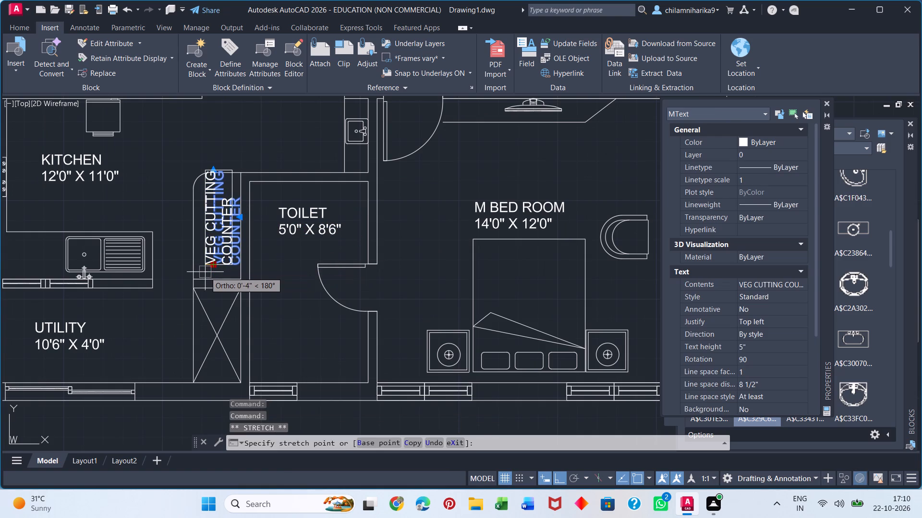
scroll(206, 272, "up", 4)
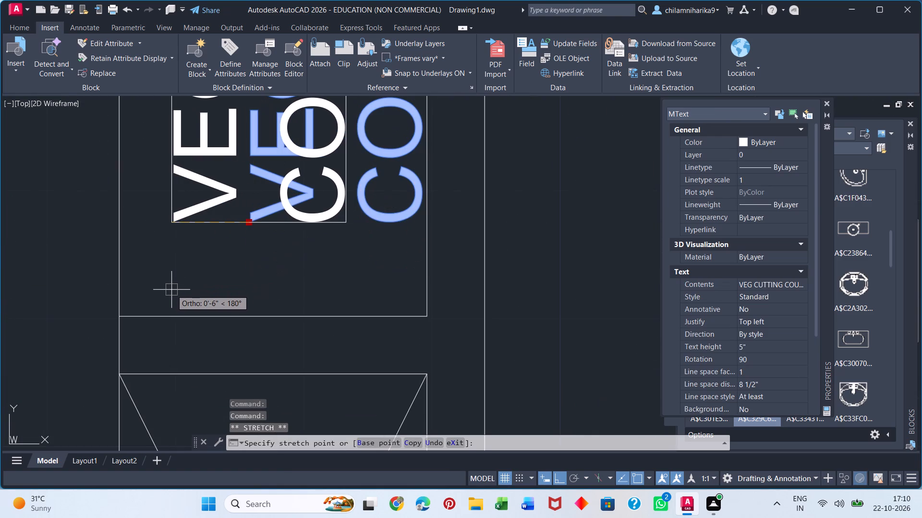
key("F8")
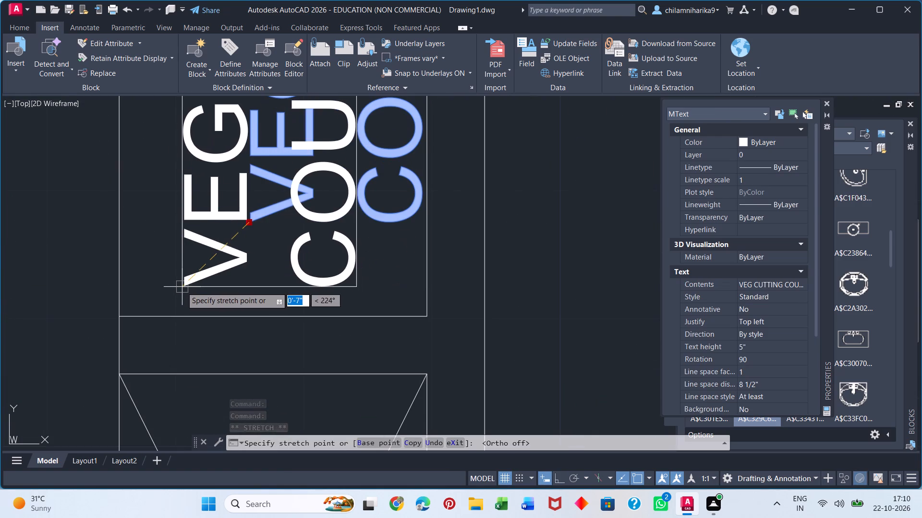
left_click(164, 296)
Move the southern WARDROBE label of the master bedroom about 4" north, clear of the south wall line.
scroll(252, 265, "down", 1)
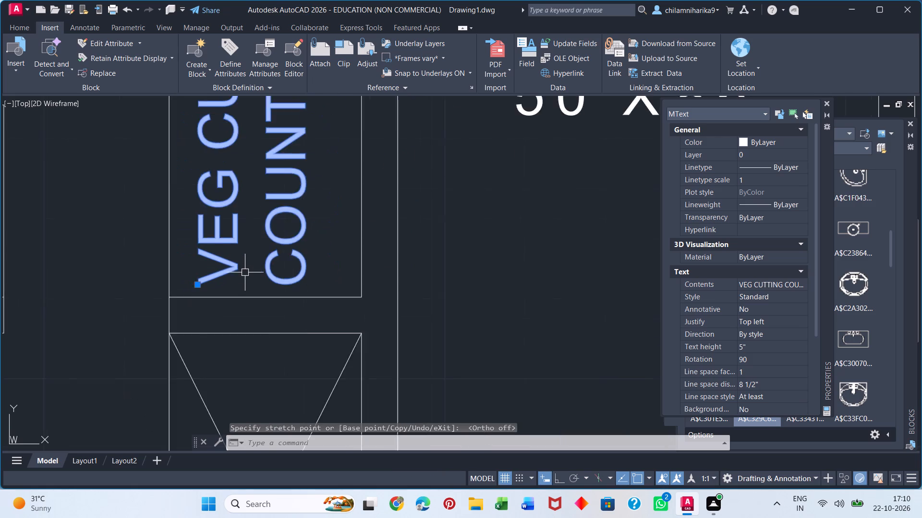
scroll(245, 273, "down", 1)
scroll(387, 265, "down", 1)
middle_click_drag(387, 265, 301, 313)
scroll(408, 321, "down", 2)
middle_click_drag(476, 344, 347, 312)
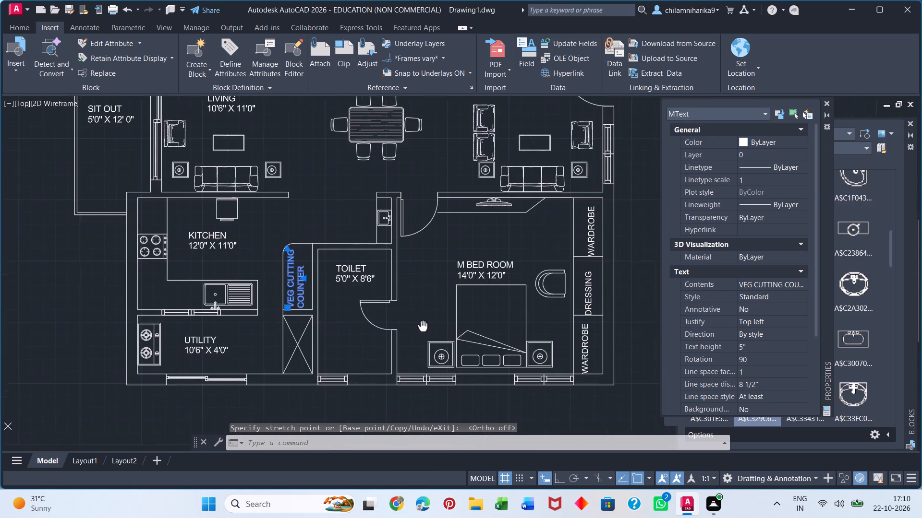
middle_click_drag(347, 312, 210, 315)
scroll(354, 332, "up", 3)
left_click(364, 351)
middle_click_drag(351, 316, 334, 156)
scroll(351, 316, "down", 1)
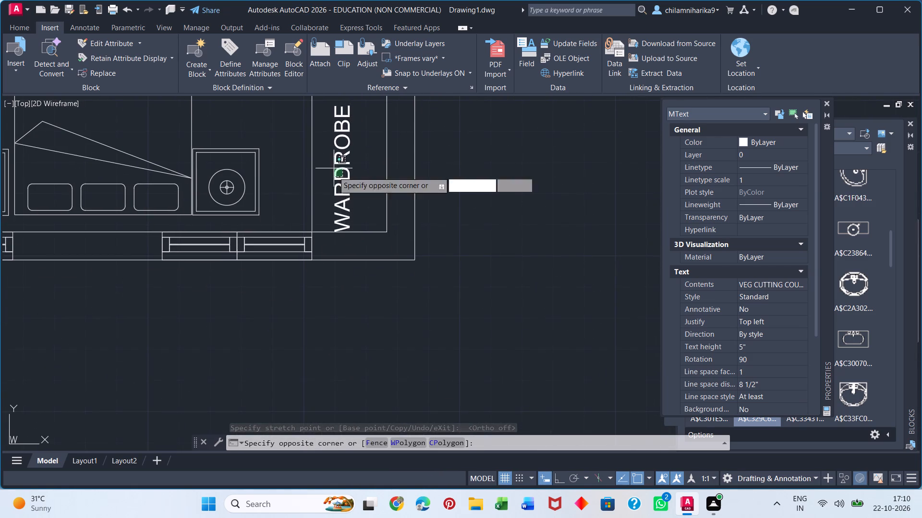
left_click(333, 218)
left_click(332, 233)
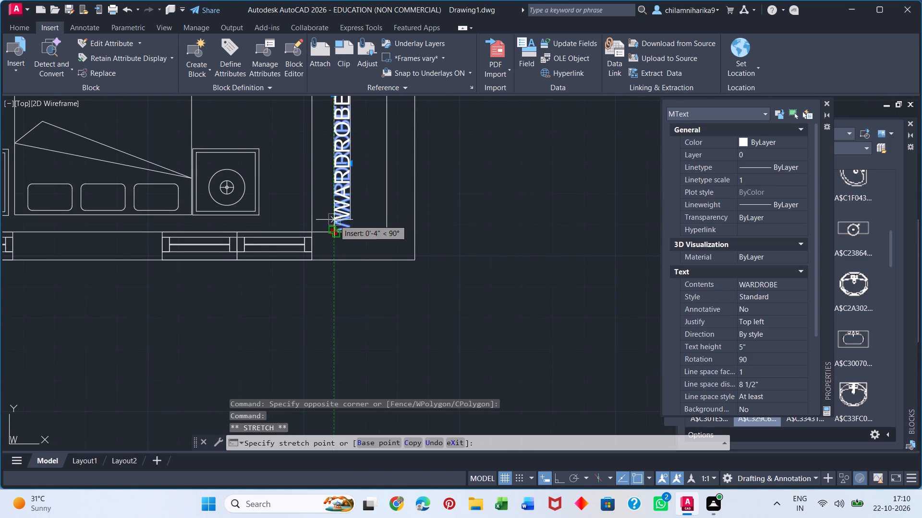
left_click(334, 220)
Move the DRESSING label north to centre it within the middle compartment of the master bedroom's east storage strip.
middle_click_drag(361, 179, 342, 306)
scroll(342, 284, "down", 1)
left_click(333, 197)
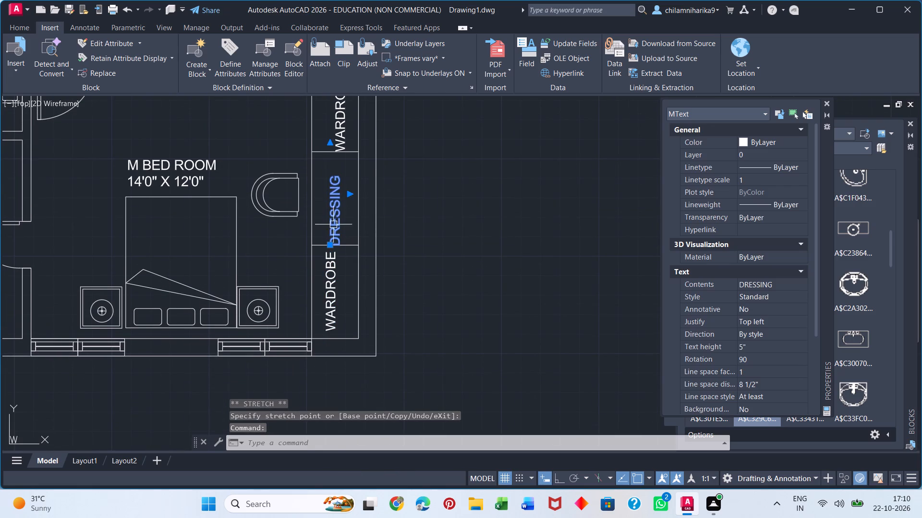
scroll(332, 241, "up", 3)
left_click(322, 256)
left_click(319, 233)
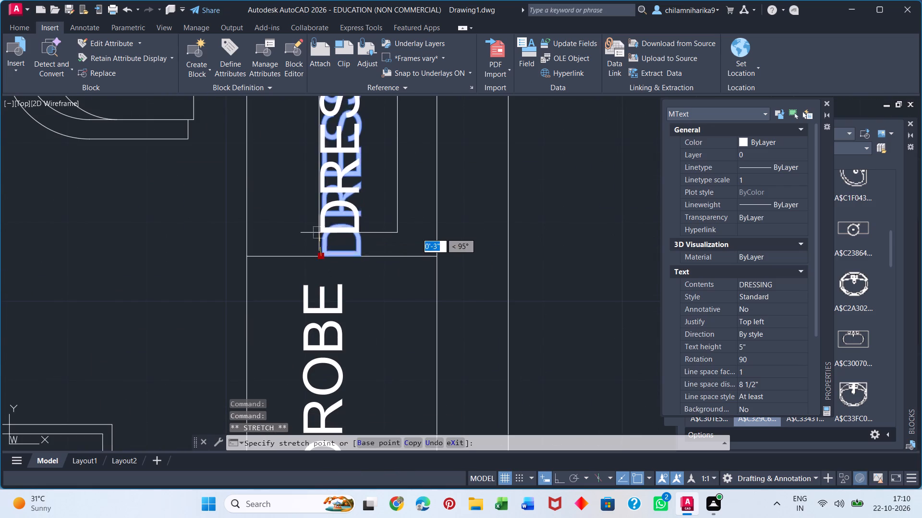
scroll(332, 209, "down", 4)
middle_click_drag(336, 141, 330, 242)
scroll(337, 324, "up", 2)
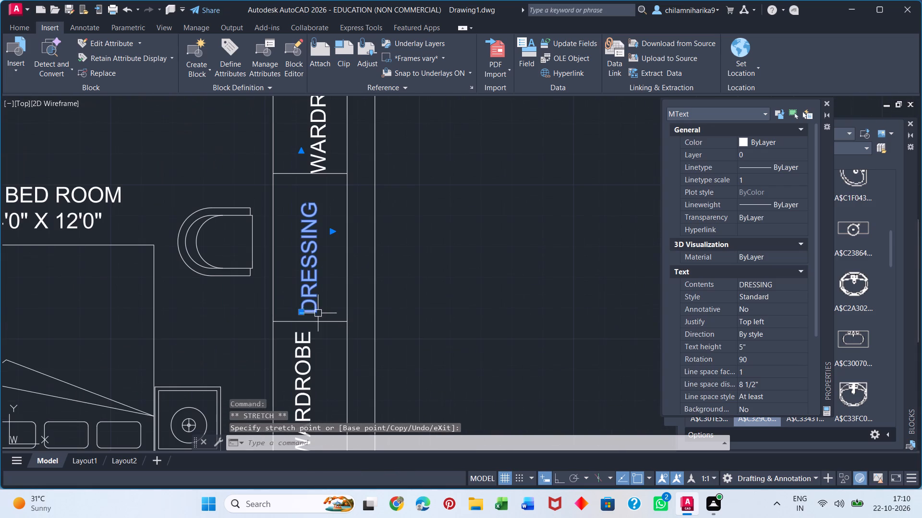
left_click(301, 314)
left_click(303, 298)
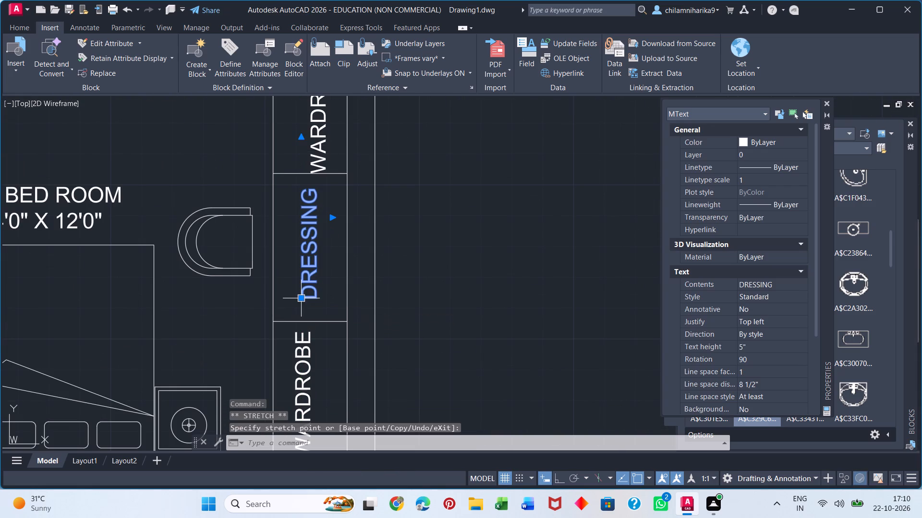
Move the northern WARDROBE label of the master bedroom northwest so it is centred inside its compartment.
left_click(316, 138)
middle_click_drag(319, 134, 320, 143)
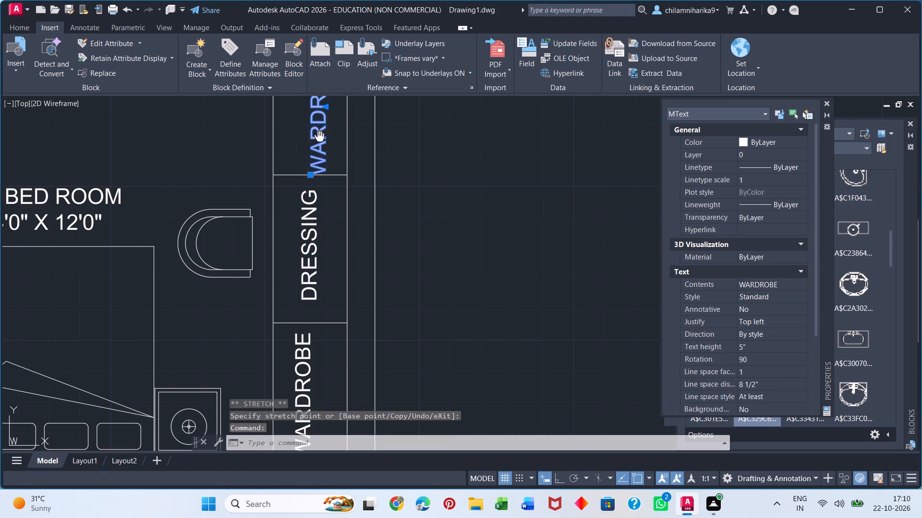
middle_click_drag(320, 143, 314, 312)
left_click(303, 353)
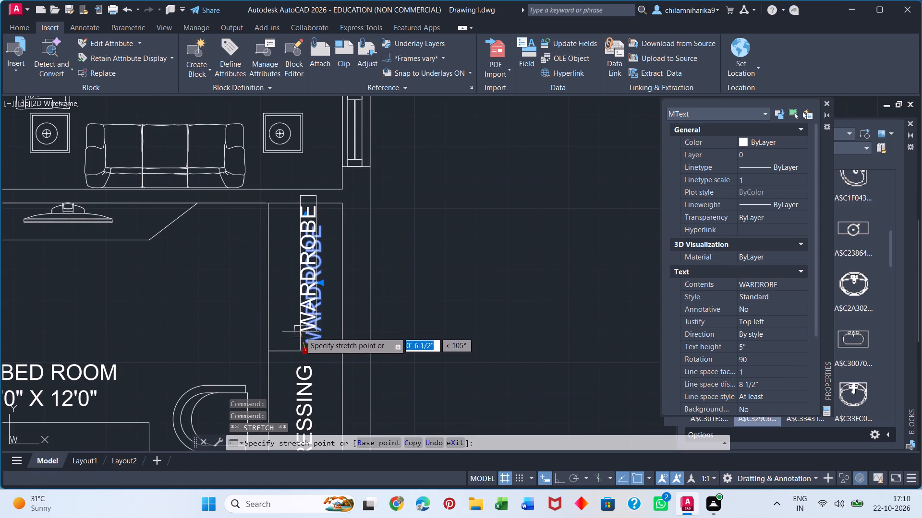
left_click(299, 340)
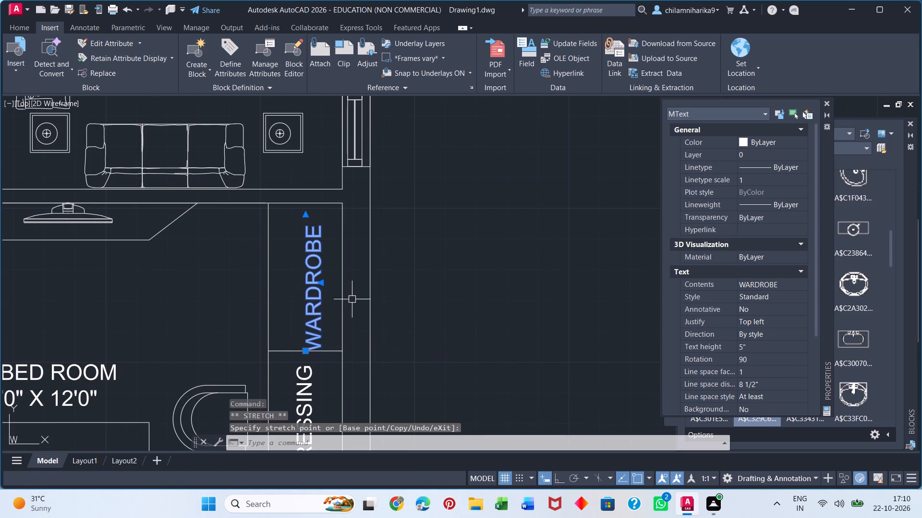
left_click(307, 352)
scroll(300, 317, "up", 3)
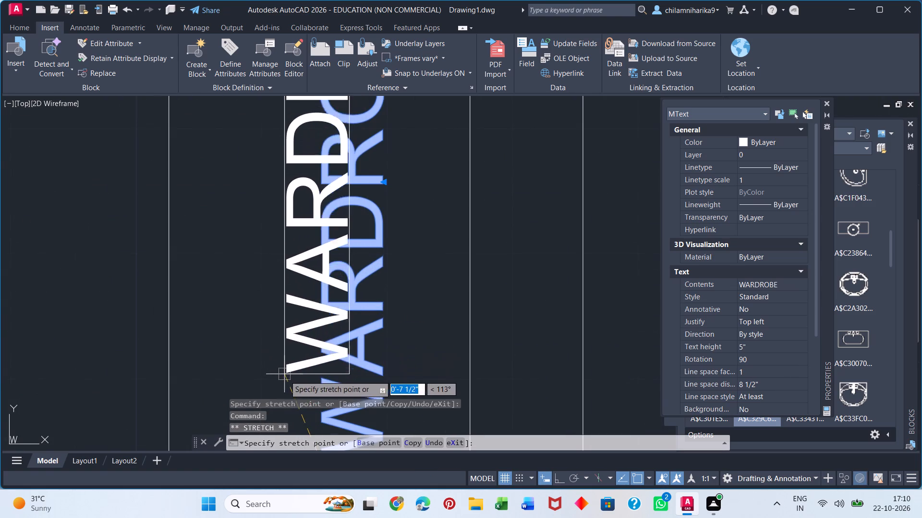
left_click(283, 418)
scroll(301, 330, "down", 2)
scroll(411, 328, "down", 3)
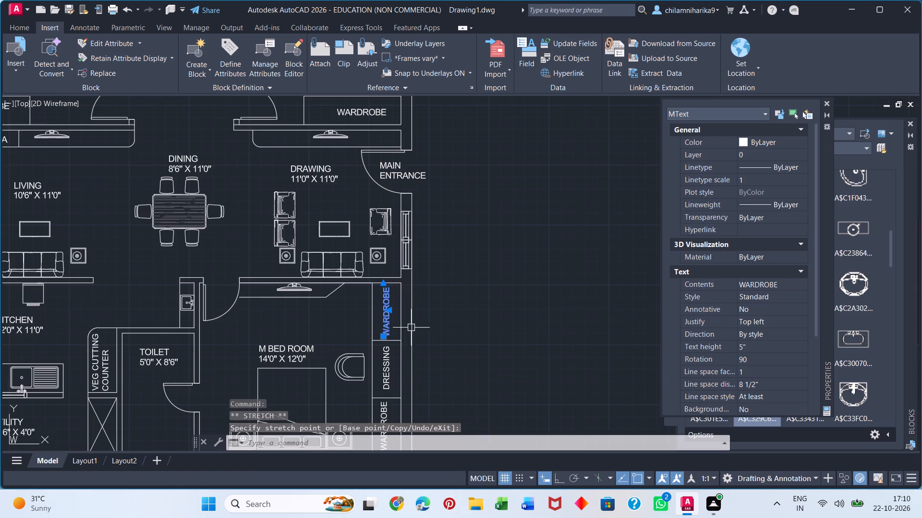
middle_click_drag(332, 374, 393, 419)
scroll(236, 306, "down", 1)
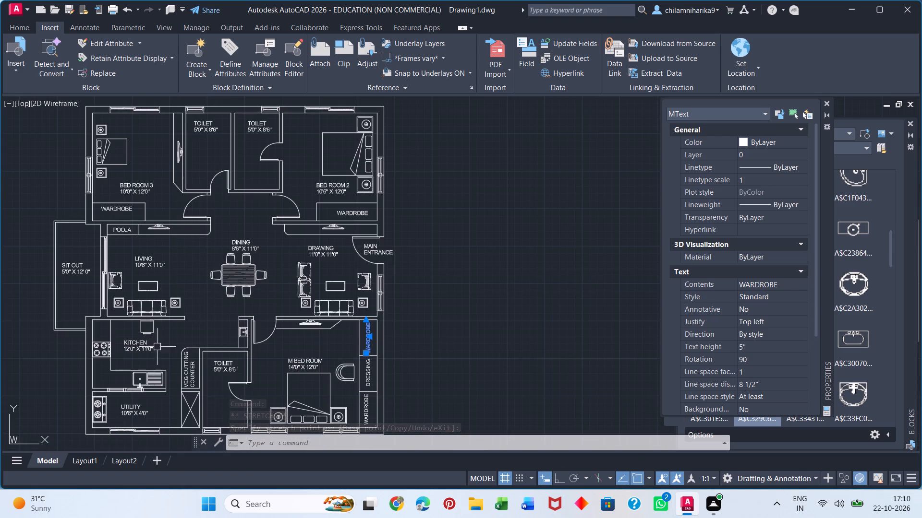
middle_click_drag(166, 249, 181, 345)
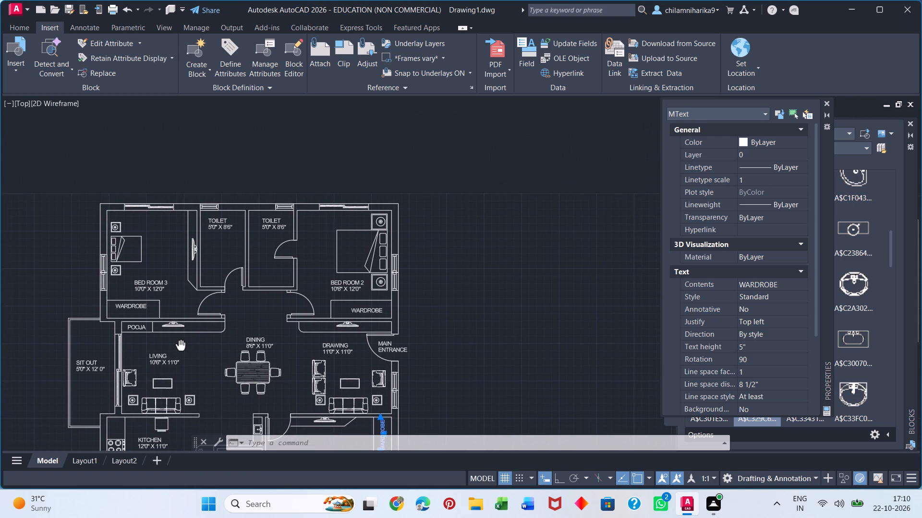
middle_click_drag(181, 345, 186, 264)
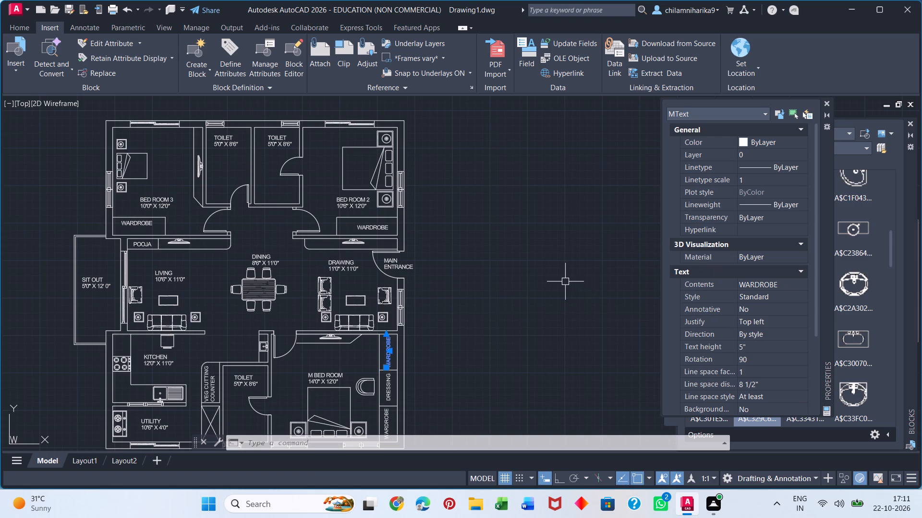
Clear the label selection and close the Properties and Blocks palettes.
key("Escape")
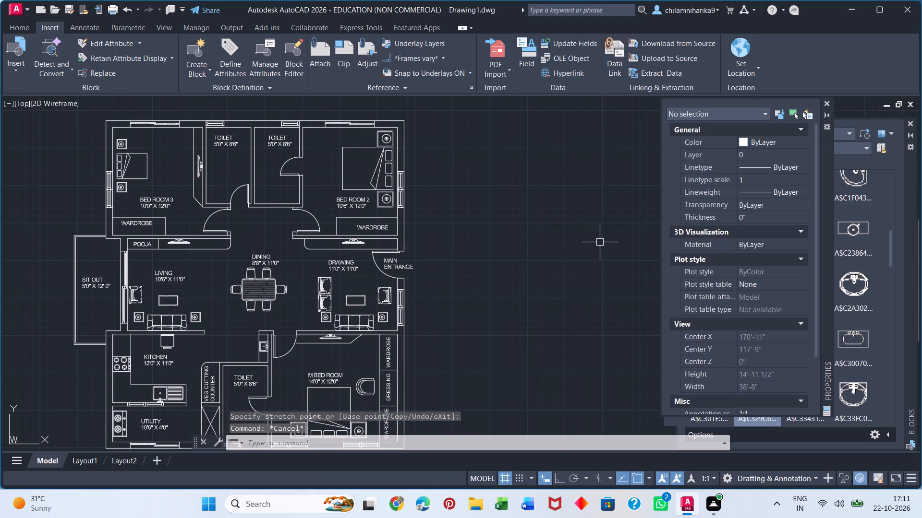
scroll(229, 304, "down", 1)
middle_click_drag(231, 352, 326, 280)
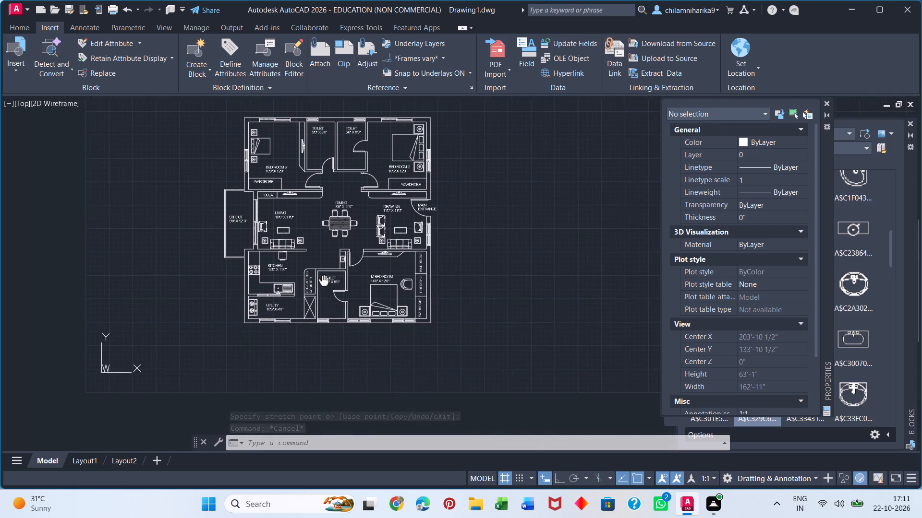
middle_click_drag(326, 280, 337, 273)
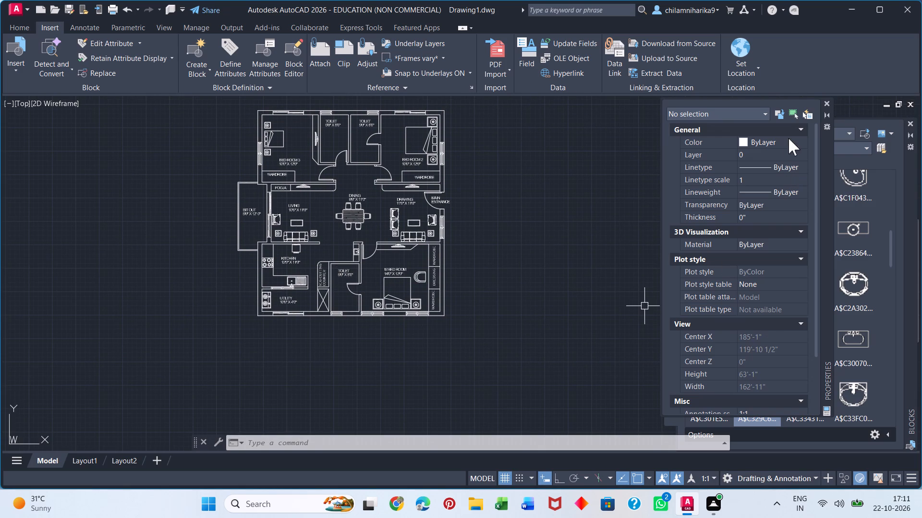
left_click(825, 103)
left_click(911, 127)
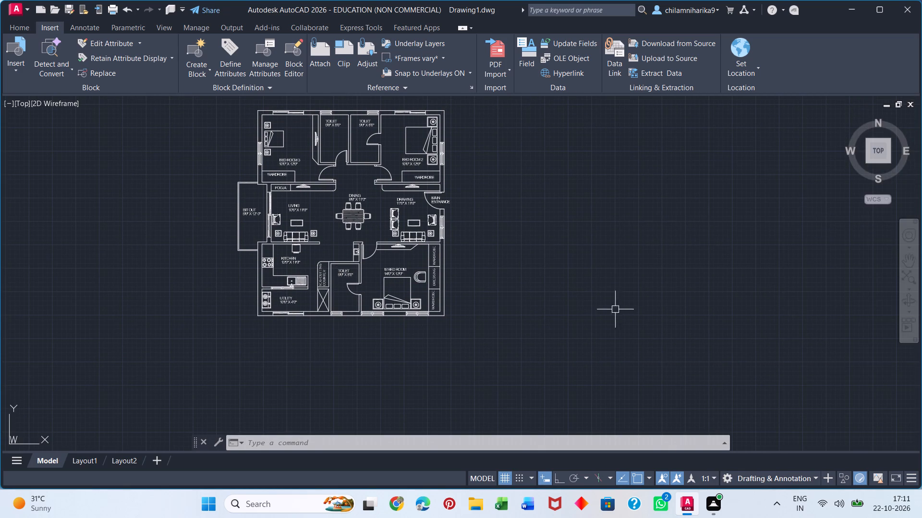
Save the finished floor plan in the Documents folder under the file name 3 BHK FLOOR PLAN.
key("z")
key("Return")
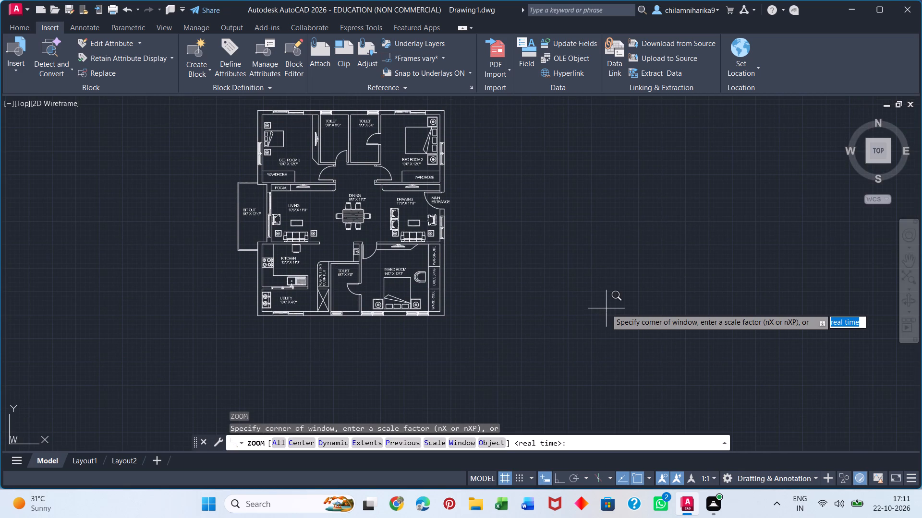
key("e")
key("Return")
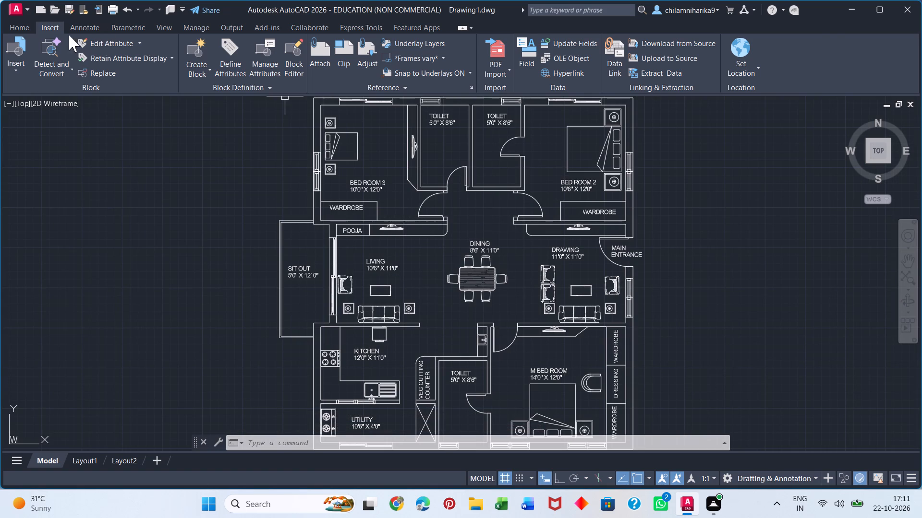
left_click(26, 29)
left_click(291, 442)
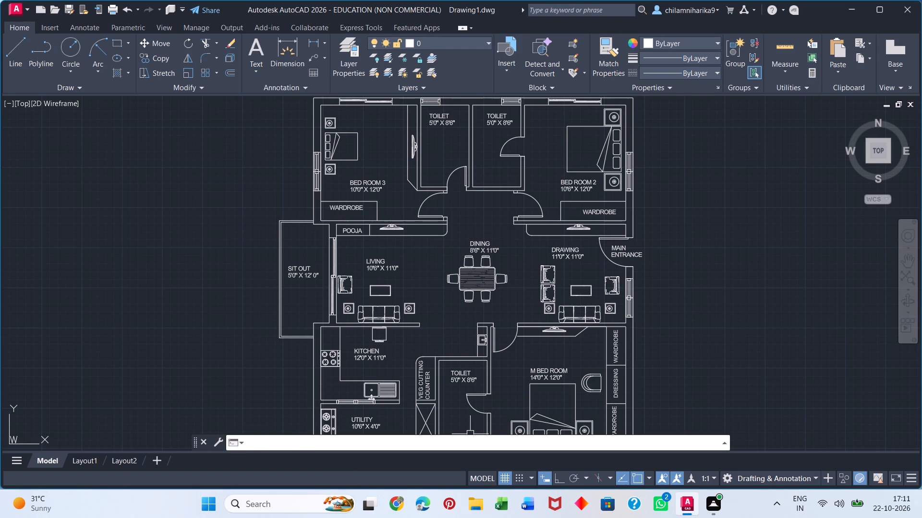
key("ctrl+s")
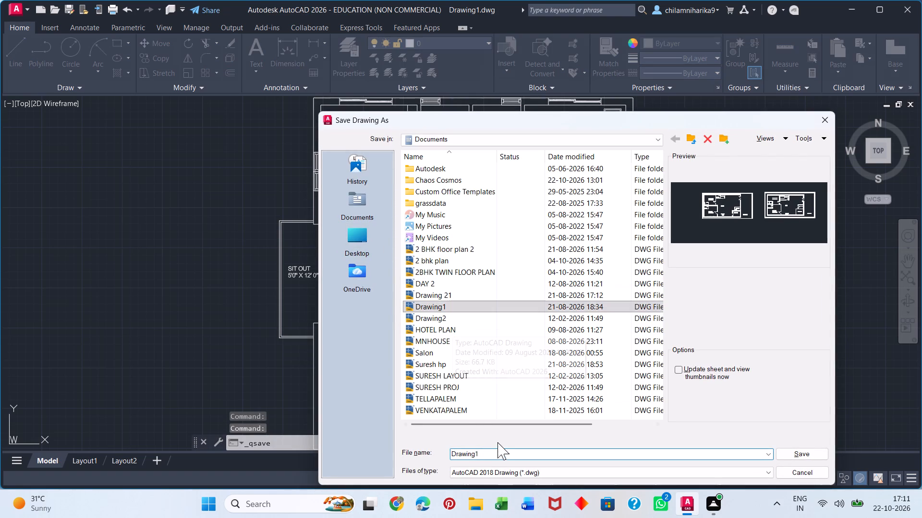
left_click_drag(487, 456, 404, 460)
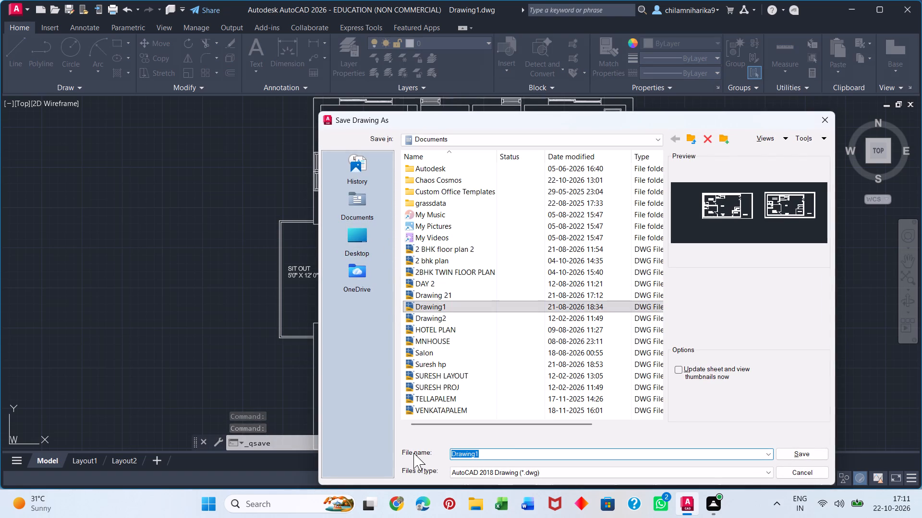
key("BackSpace")
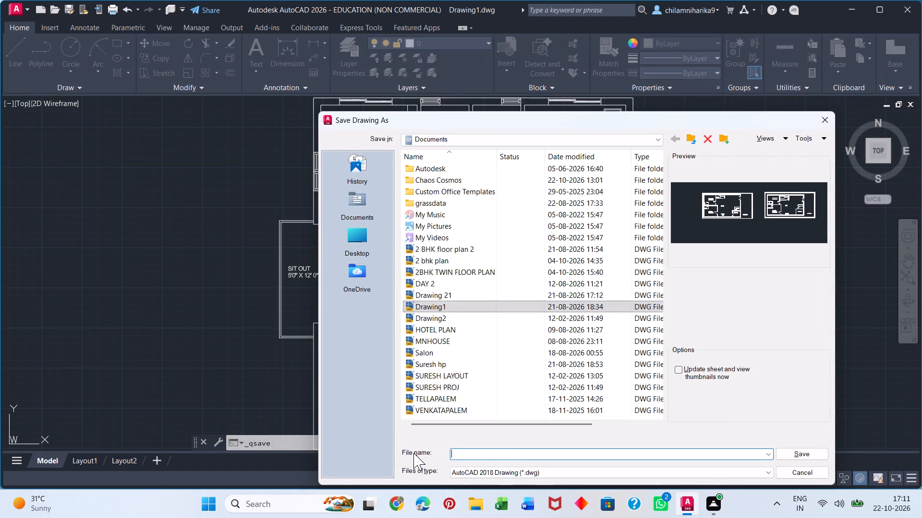
type("3 BHK")
key("space")
type("FLOOR PLAN")
key("Return")
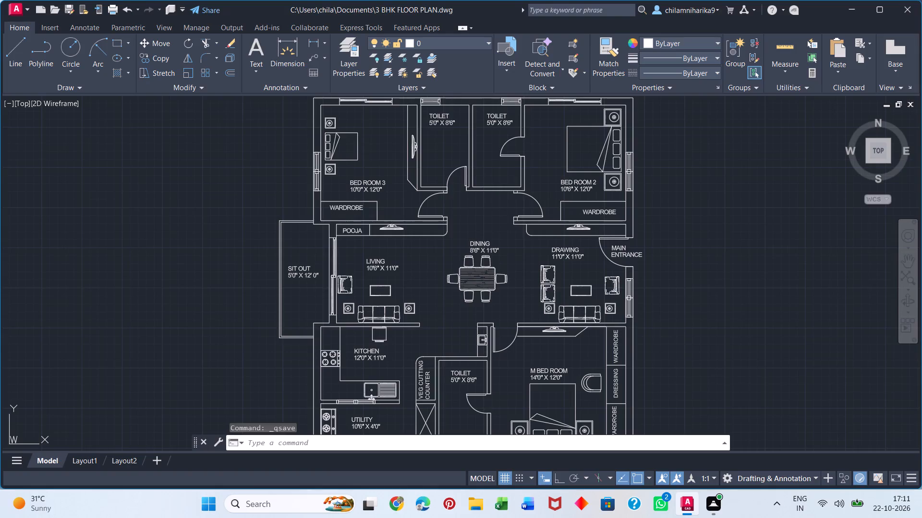
Close the saved floor plan drawing and return to the Start page.
left_click(22, 12)
left_click(16, 8)
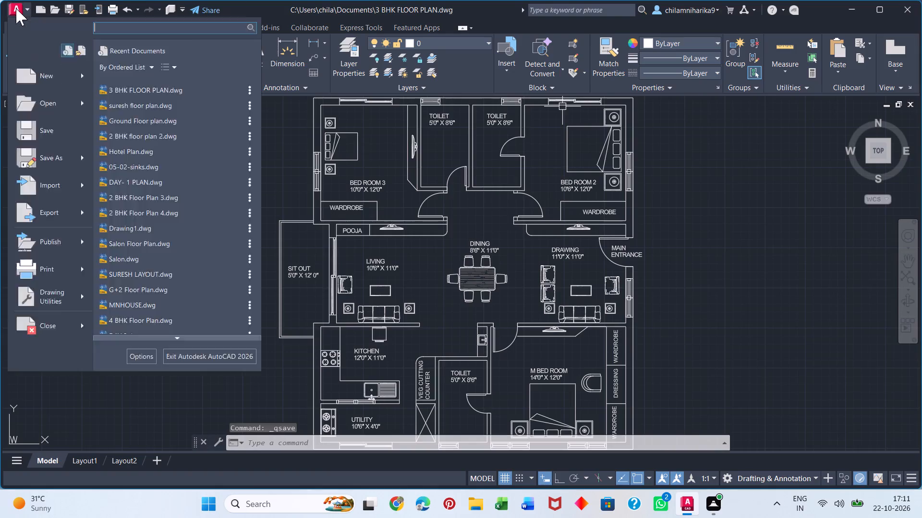
left_click(16, 11)
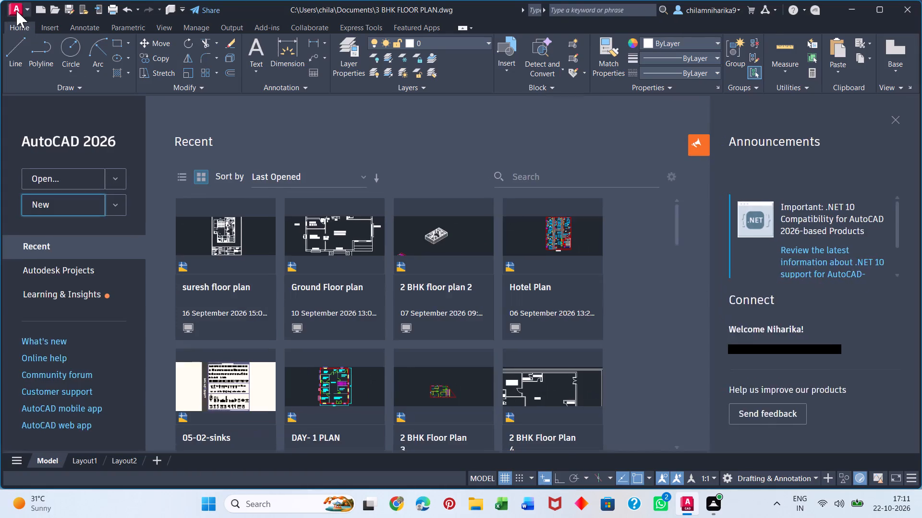
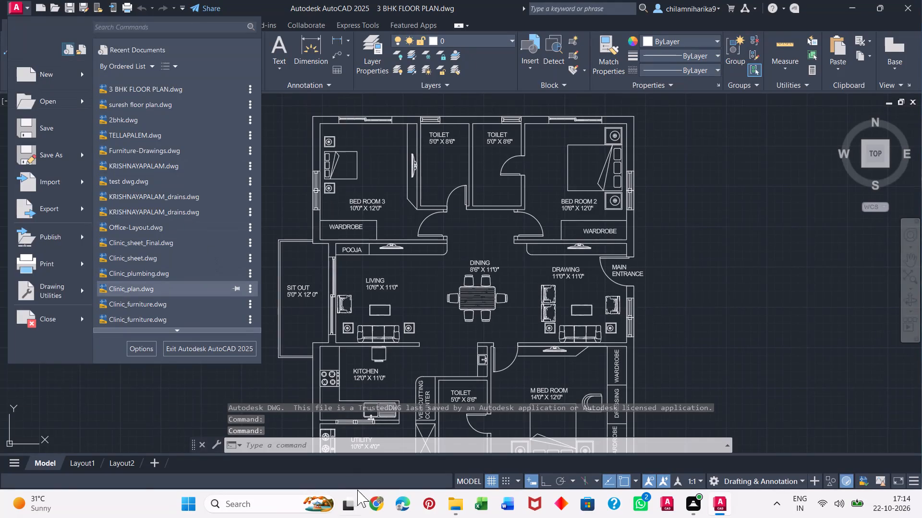
Save the 3 BHK FLOOR PLAN drawing.
left_click(332, 451)
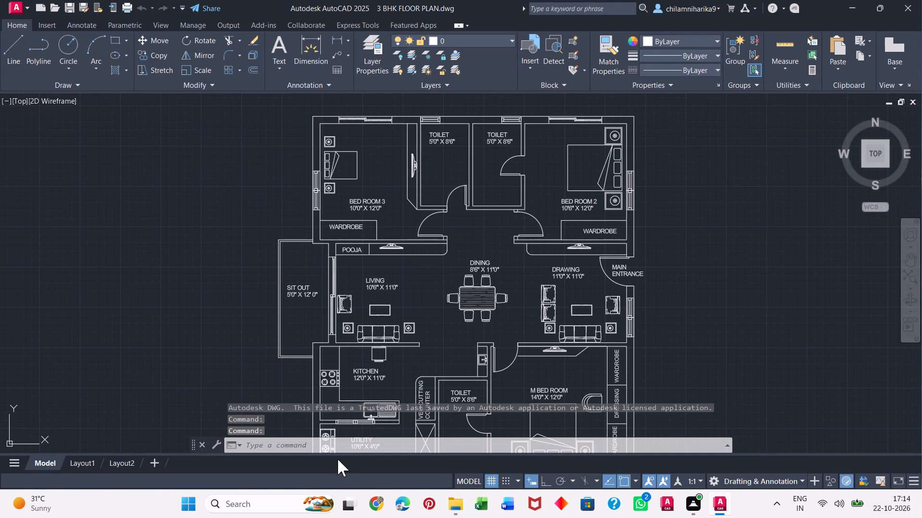
key("ctrl+s")
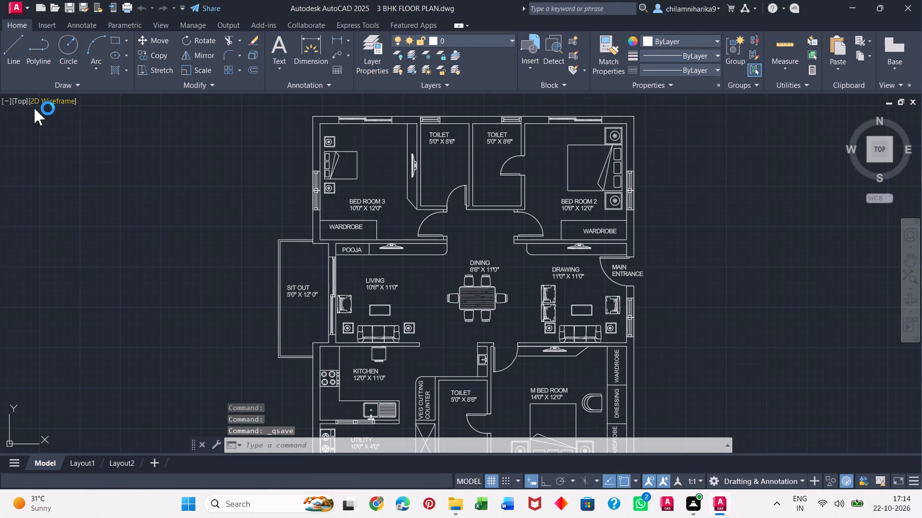
Examine the file formats offered for saving a copy of the drawing, without saving one.
left_click(17, 12)
left_click(37, 147)
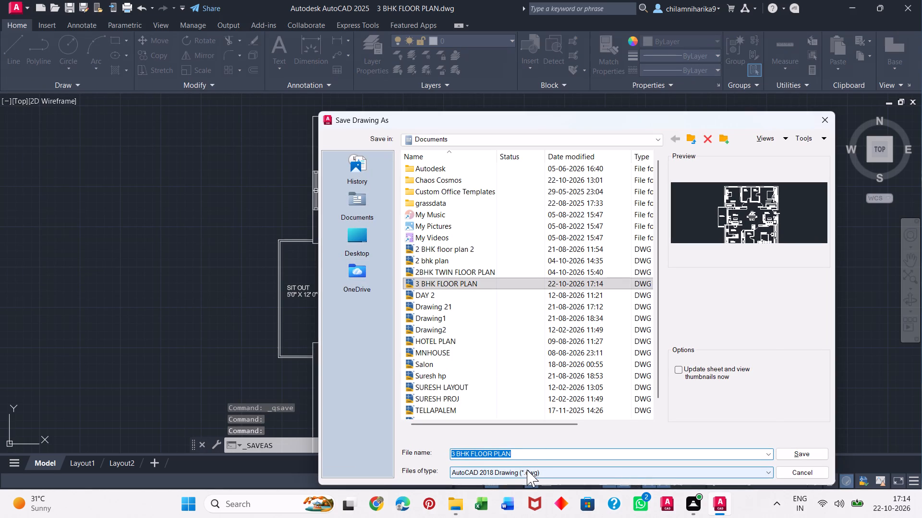
left_click(527, 470)
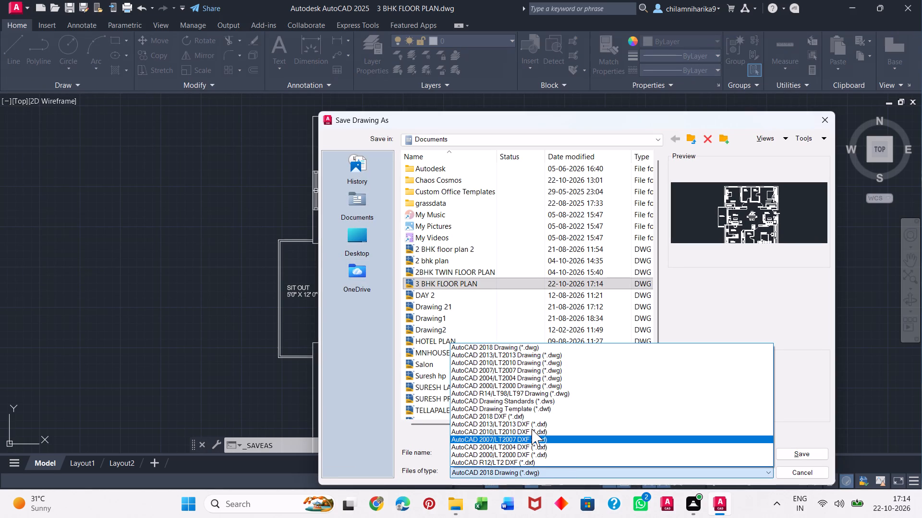
scroll(532, 429, "down", 3)
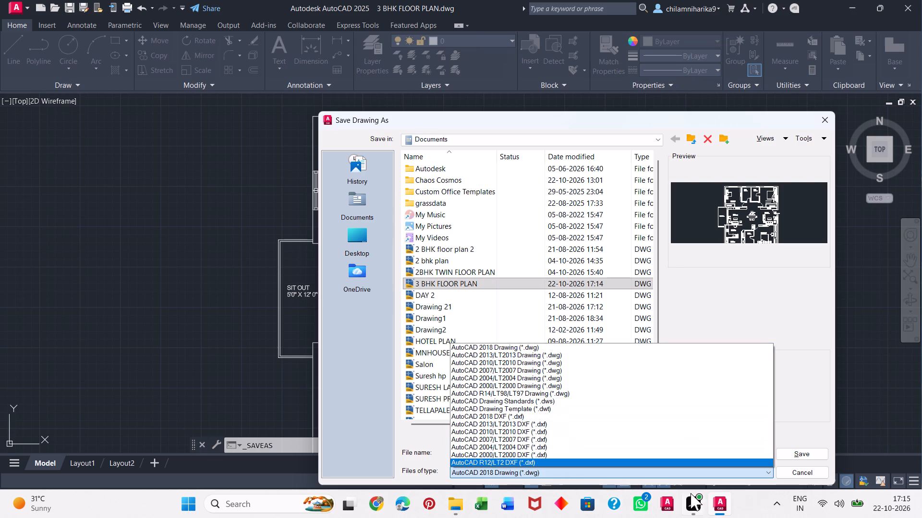
left_click(810, 468)
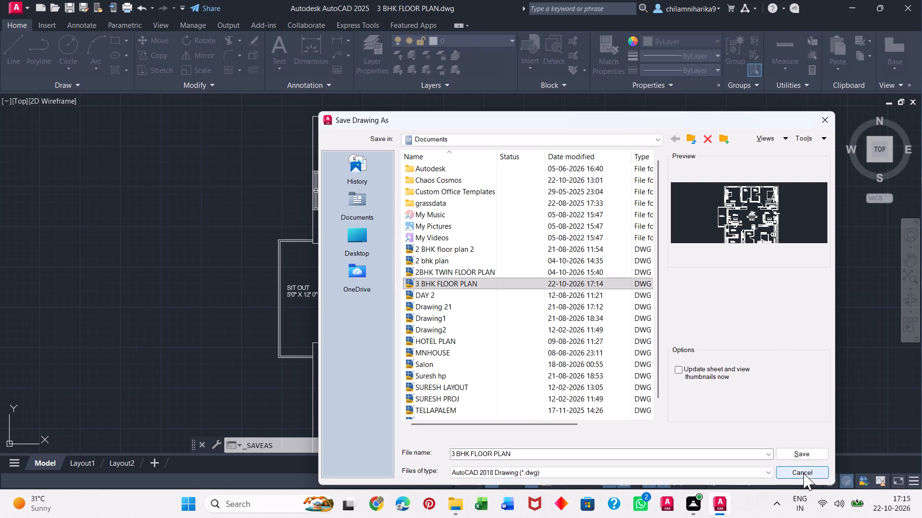
left_click(517, 477)
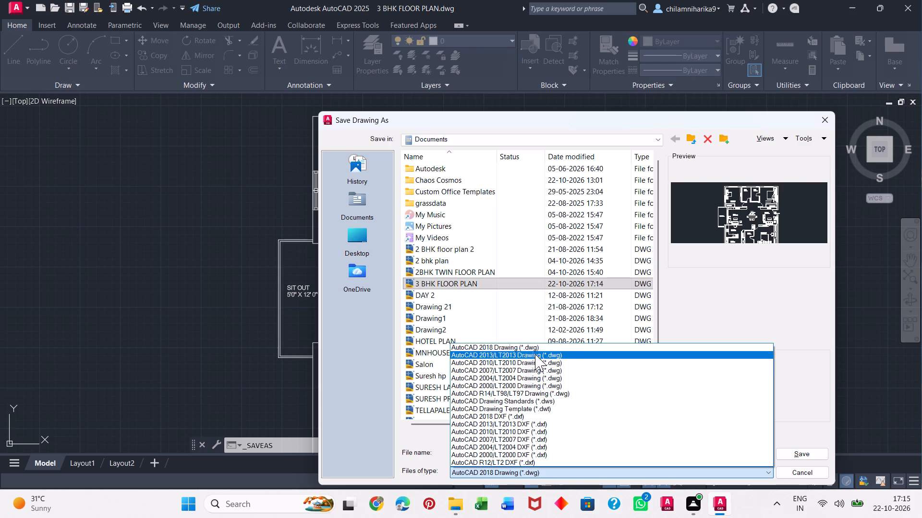
left_click(819, 471)
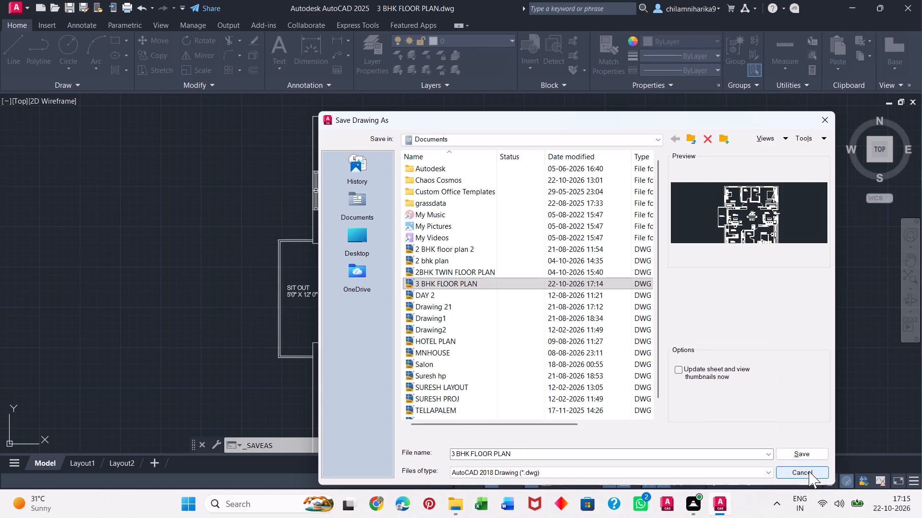
left_click(811, 476)
Run the LOGFILEOFF command.
left_click(378, 445)
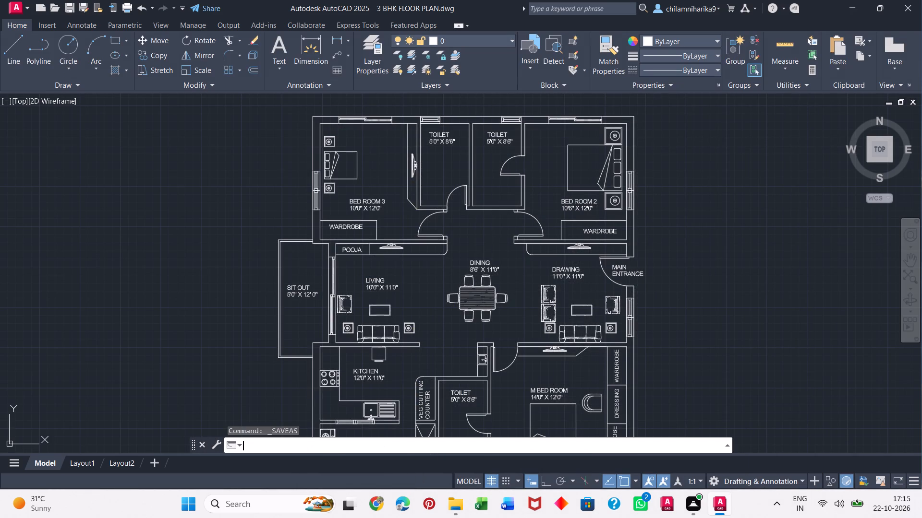
key("semicolon")
key("BackSpace")
type("LO")
key("h")
key("BackSpace")
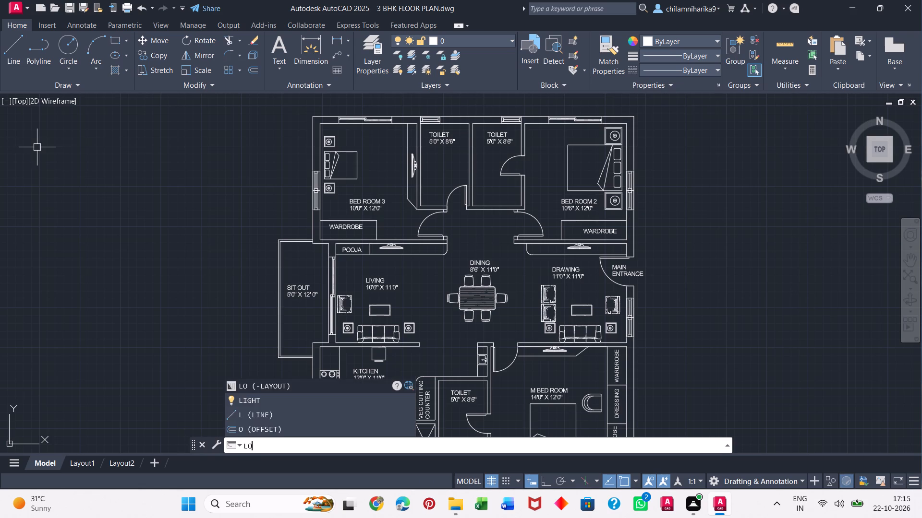
key("g")
left_click(357, 343)
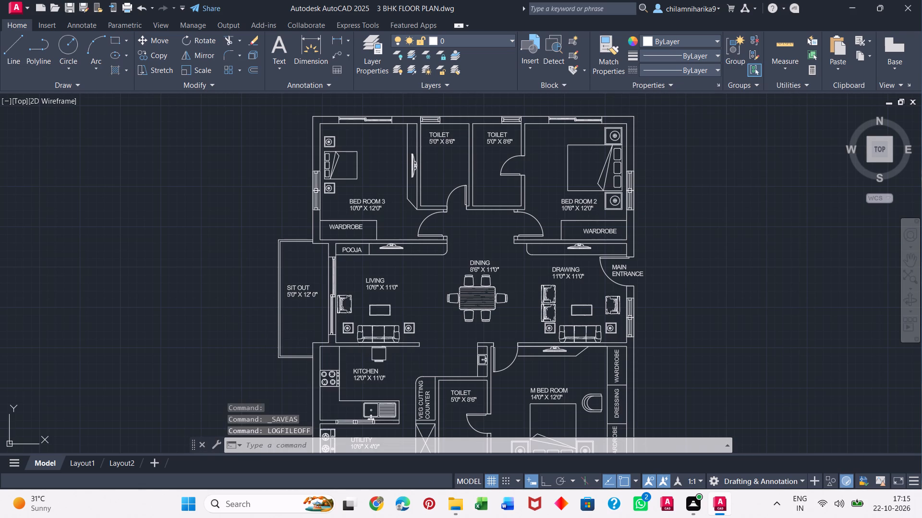
left_click(399, 438)
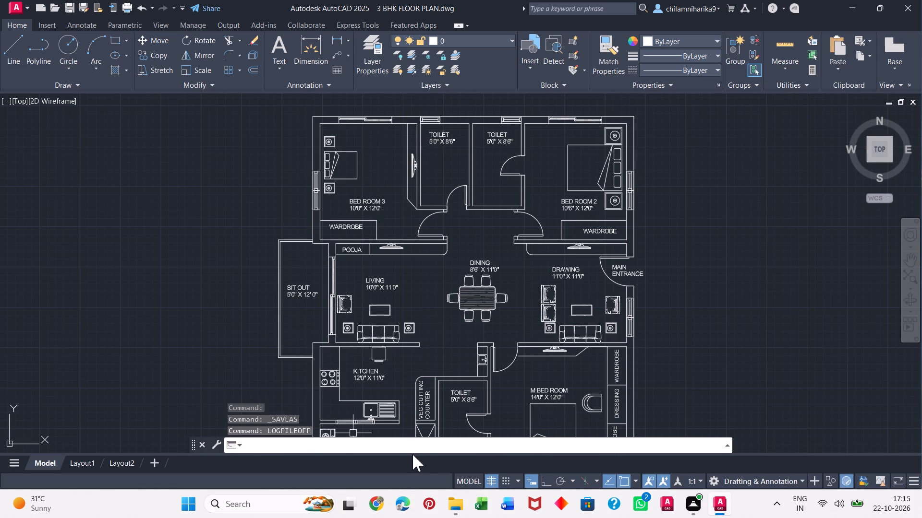
Save the drawing as 3 BHK FLOOR PLAN in Documents in AutoCAD 2018 Drawing format, replacing the existing file.
left_click(15, 7)
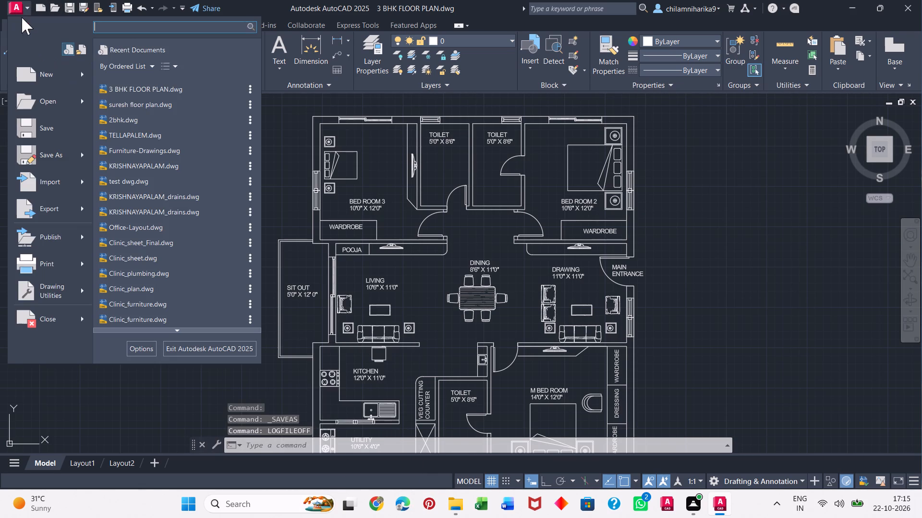
left_click(45, 165)
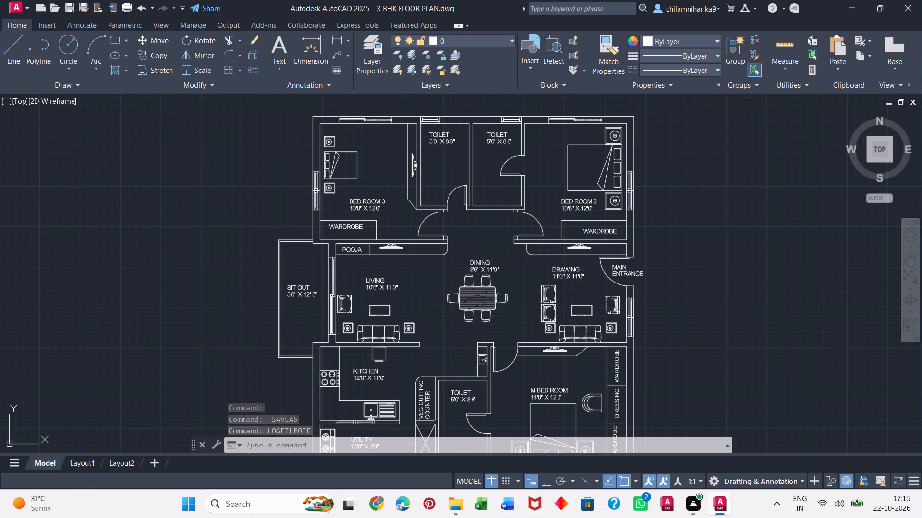
left_click(474, 477)
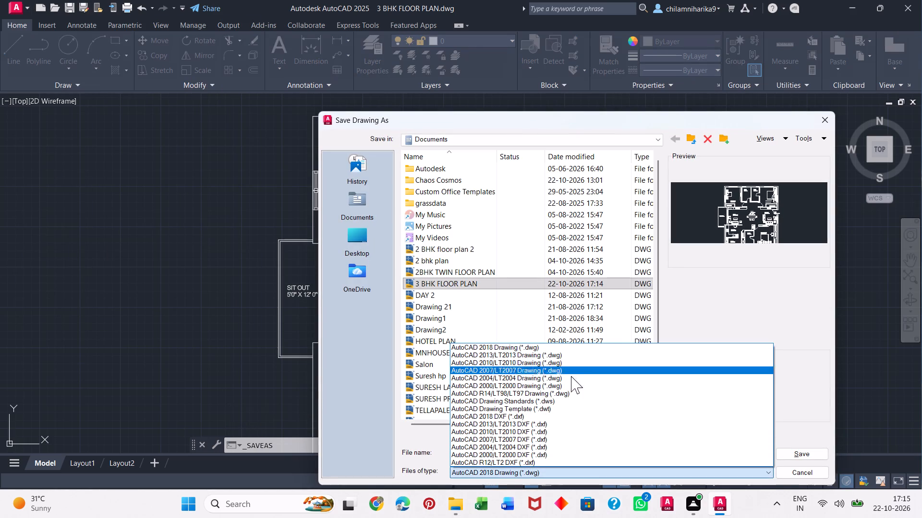
scroll(730, 464, "down", 4)
left_click(617, 475)
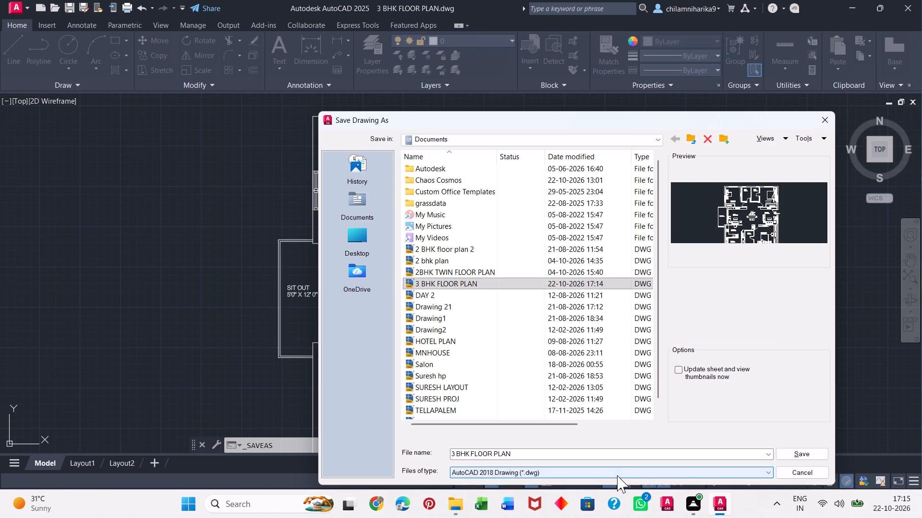
left_click(797, 452)
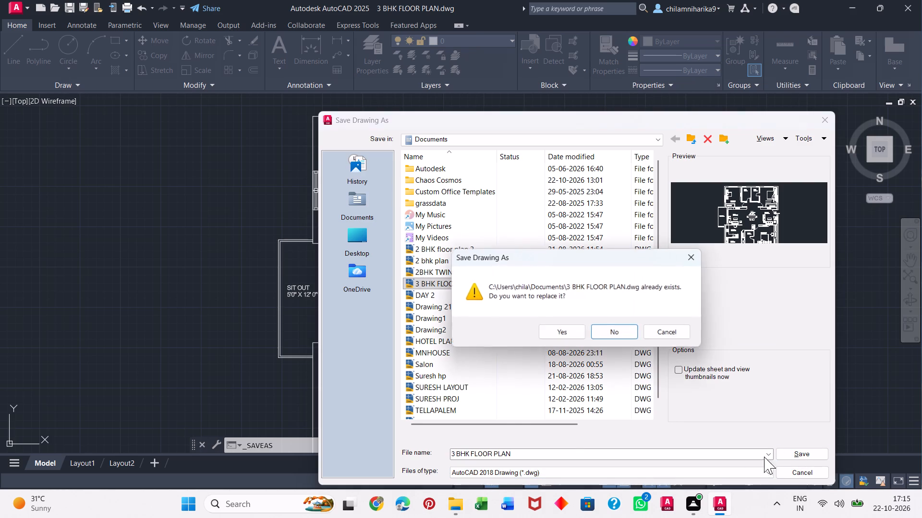
left_click(558, 332)
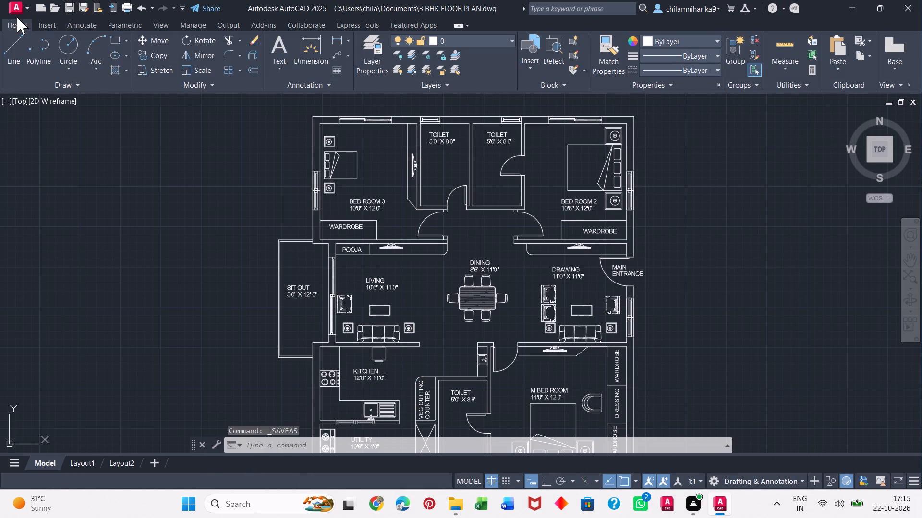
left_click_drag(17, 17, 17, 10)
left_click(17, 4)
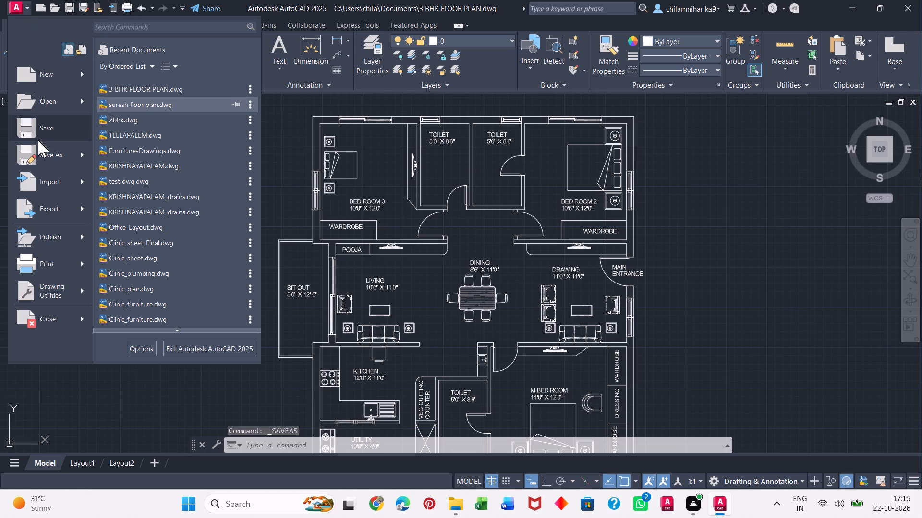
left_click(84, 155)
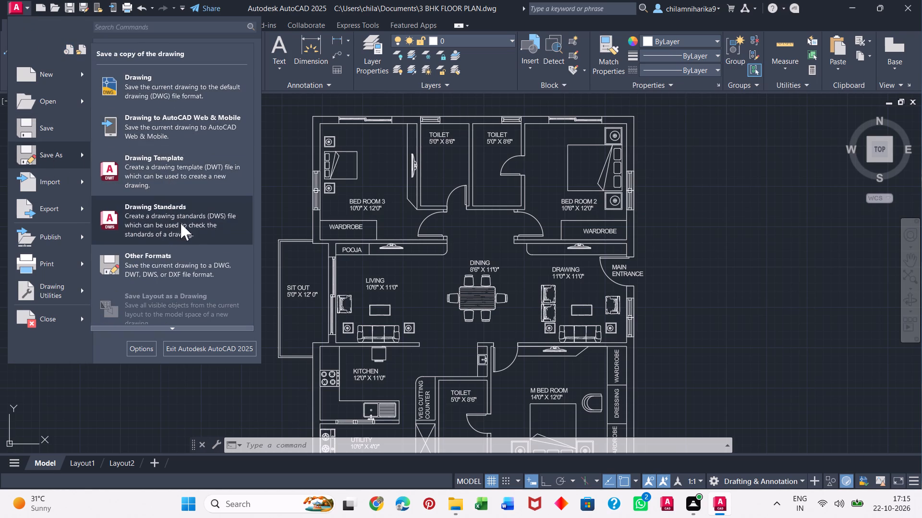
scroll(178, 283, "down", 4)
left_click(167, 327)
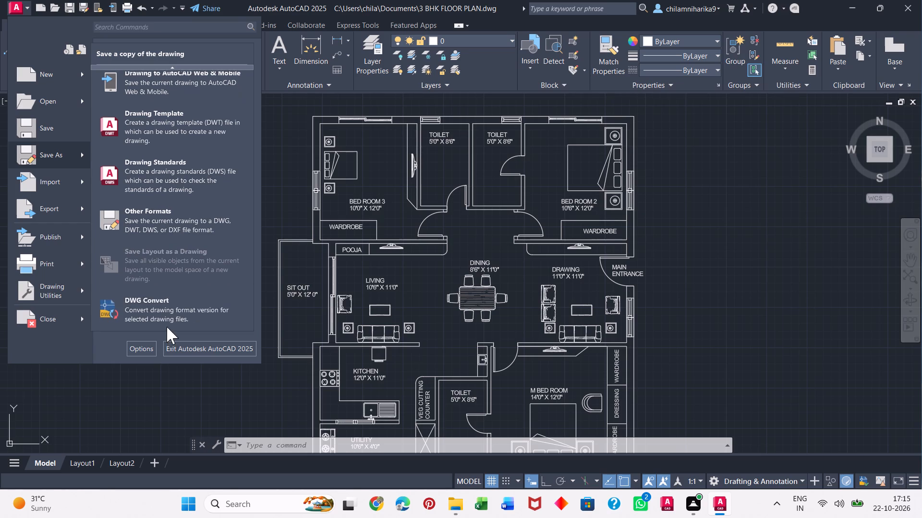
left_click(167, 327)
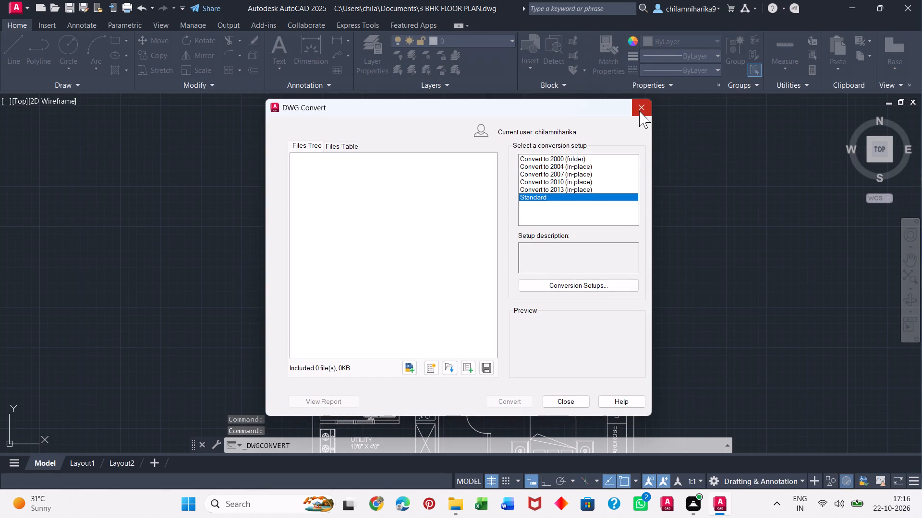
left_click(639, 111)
Start saving a copy of the drawing and choose the AutoCAD folder inside Interior Designer Protfolio as its location.
left_click(14, 3)
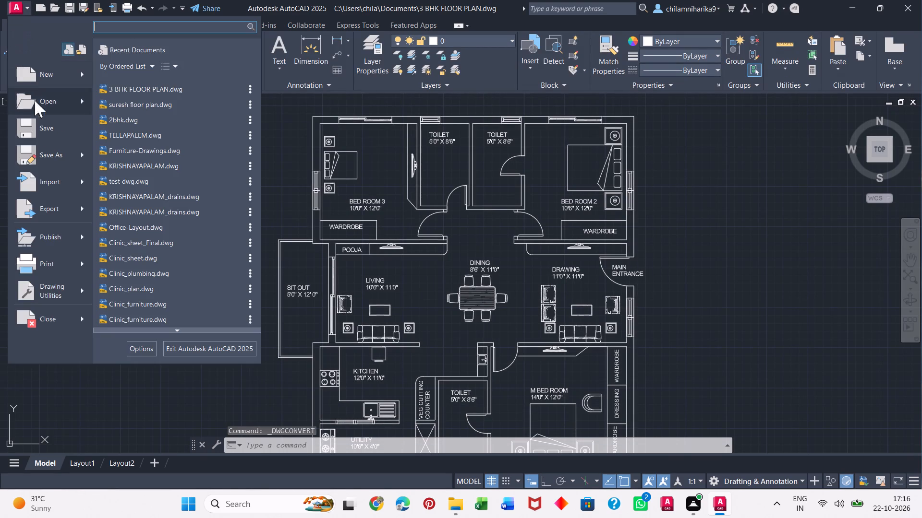
left_click(52, 165)
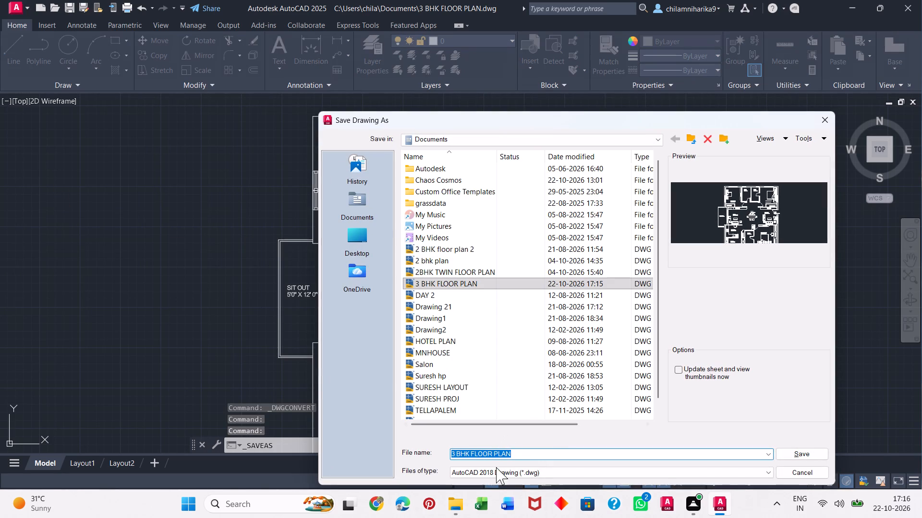
left_click(495, 471)
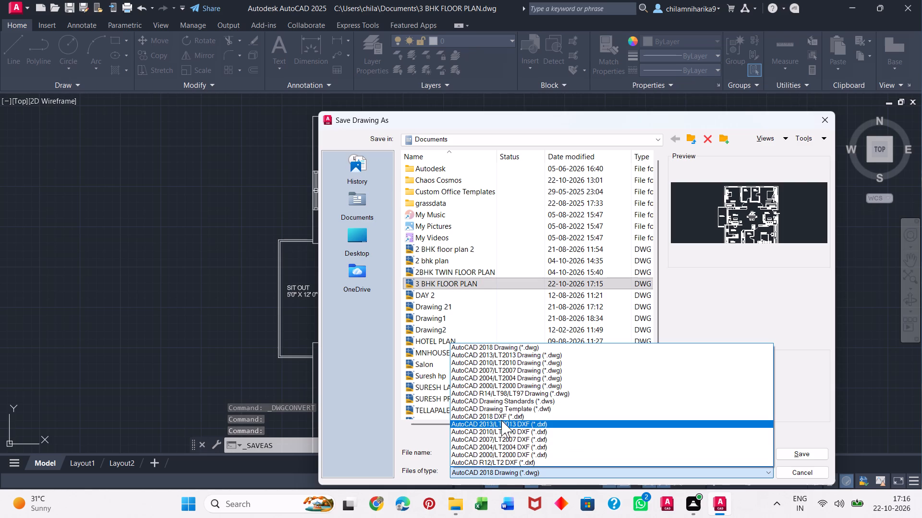
left_click(372, 399)
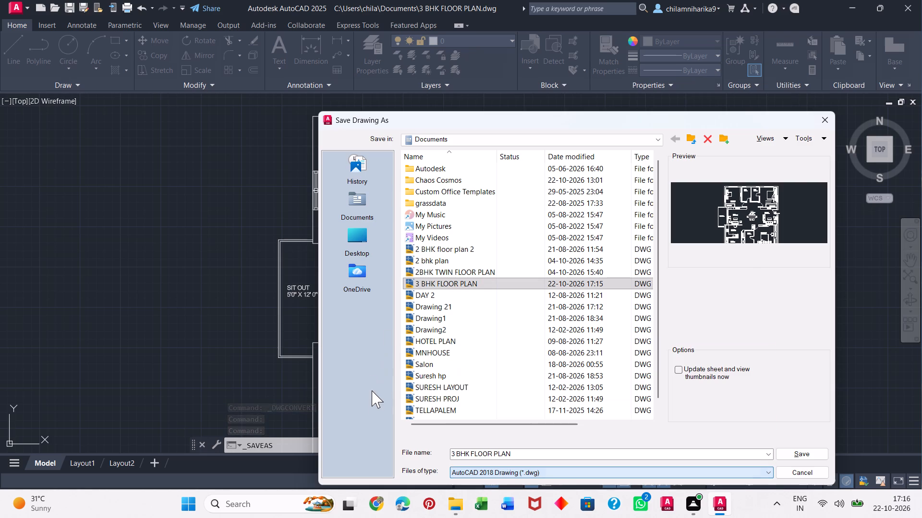
double_click(357, 232)
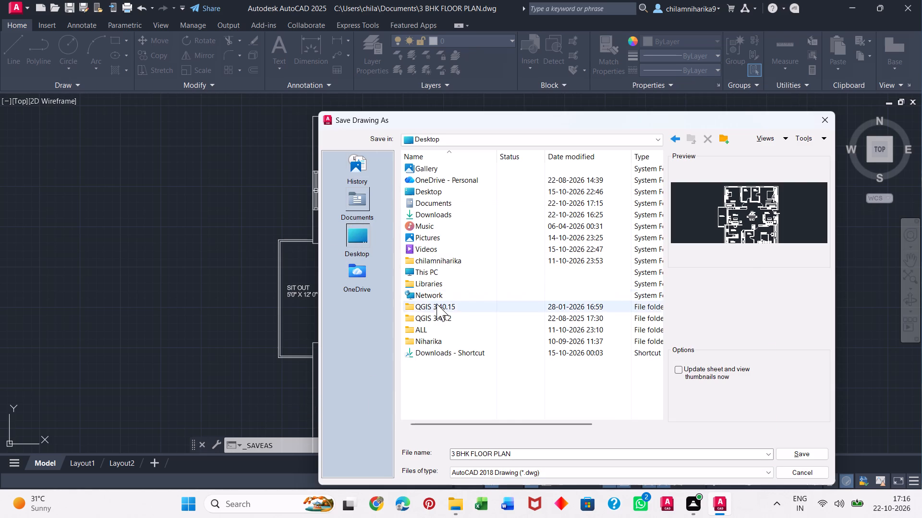
double_click(440, 343)
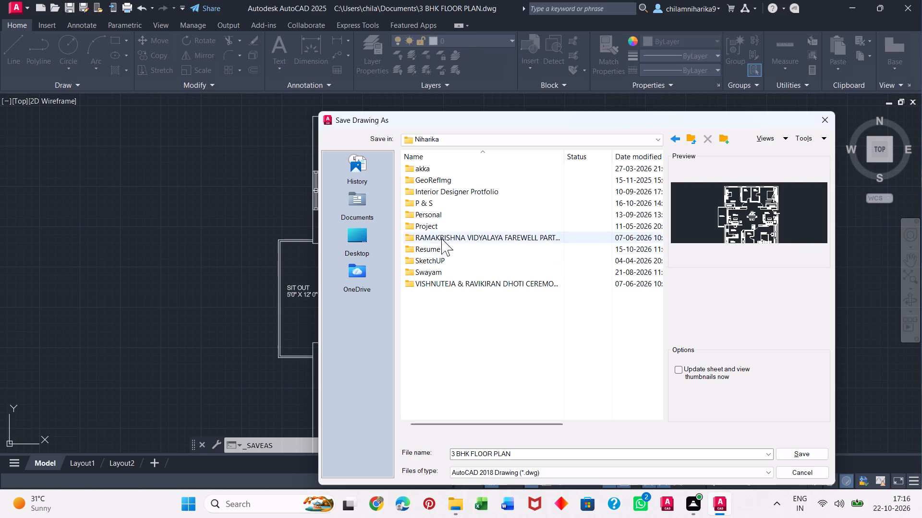
double_click(440, 192)
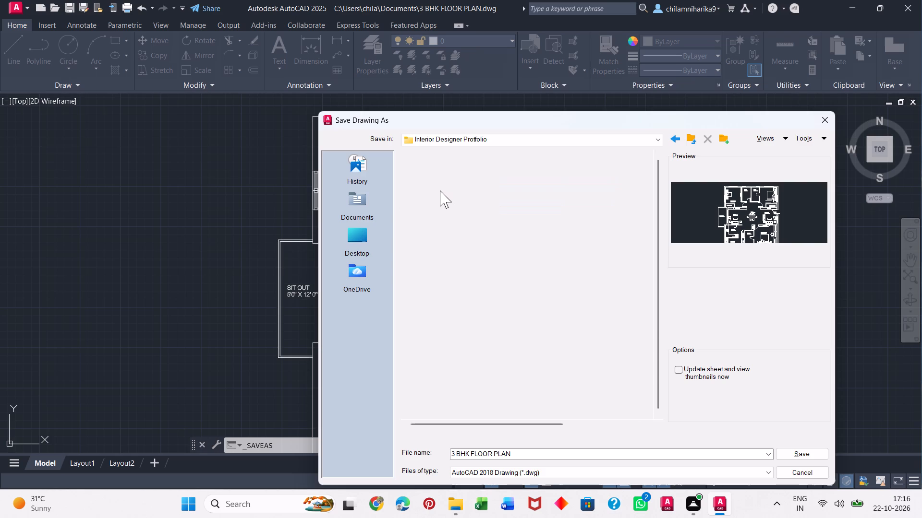
double_click(440, 169)
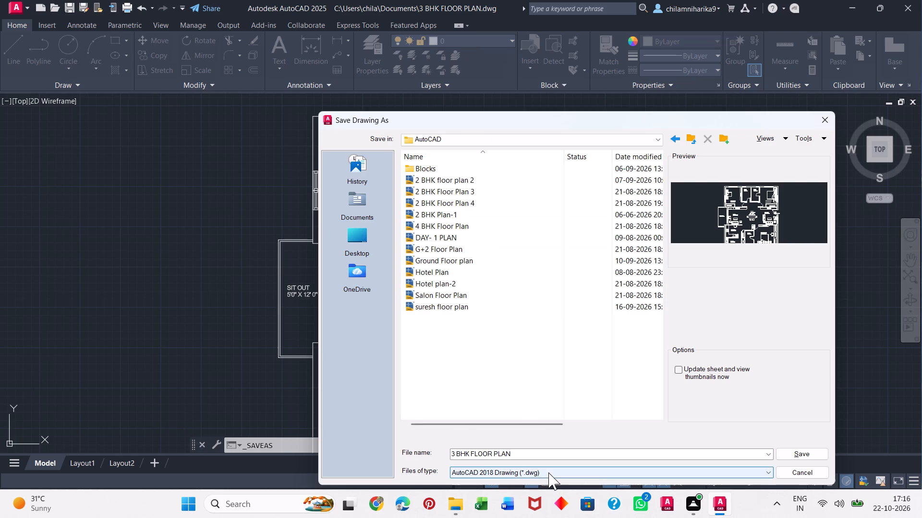
Set the copy's file format to AutoCAD 2018 DXF (*.dxf).
left_click(548, 472)
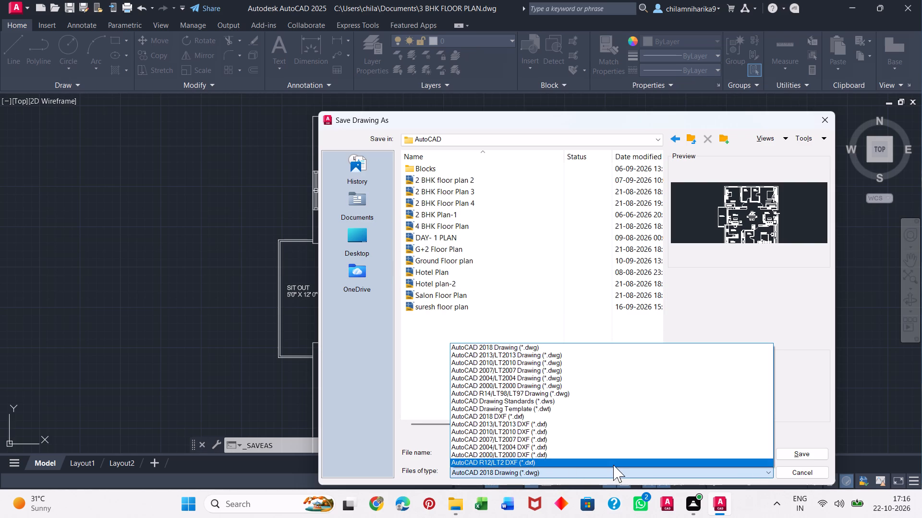
left_click(608, 457)
left_click(548, 477)
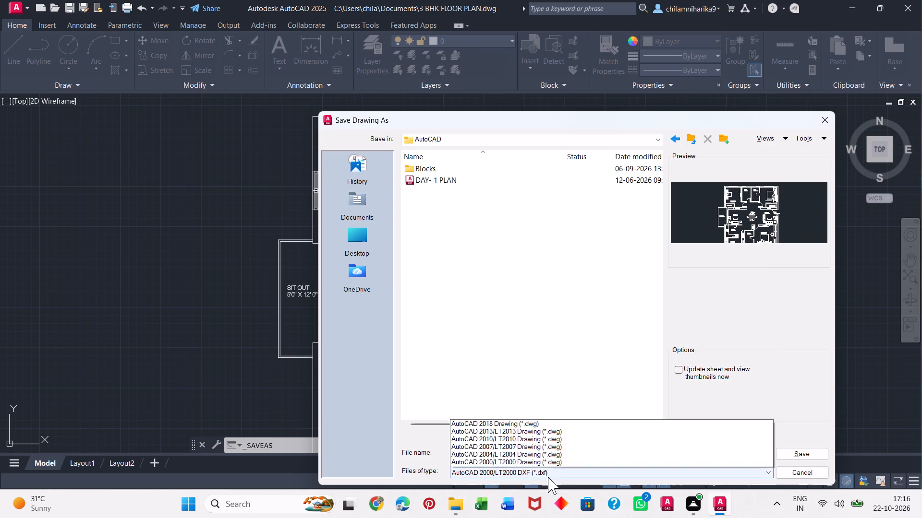
left_click(529, 404)
left_click(544, 468)
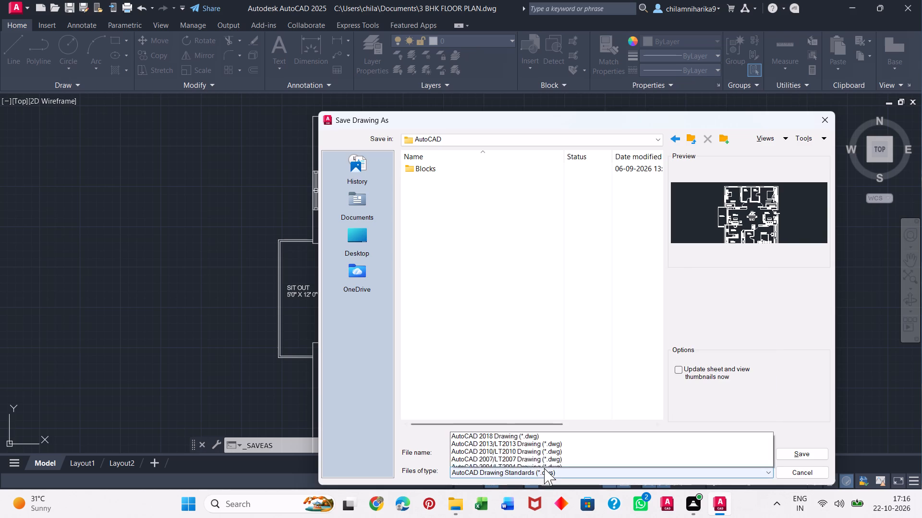
left_click(534, 415)
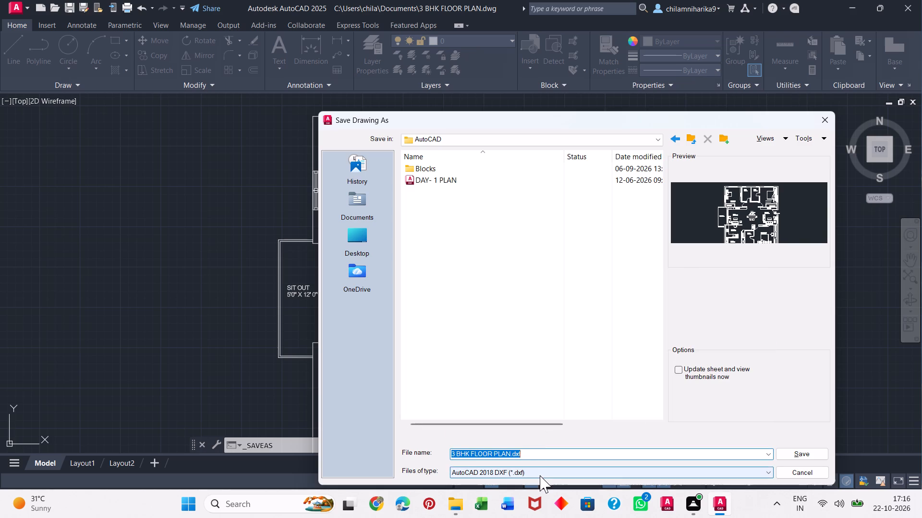
Save the copy in AutoCAD 2018 Drawing (*.dwg) format under the name 3 BHK FLOOR PLAN.pdf.
left_click(540, 475)
left_click(544, 349)
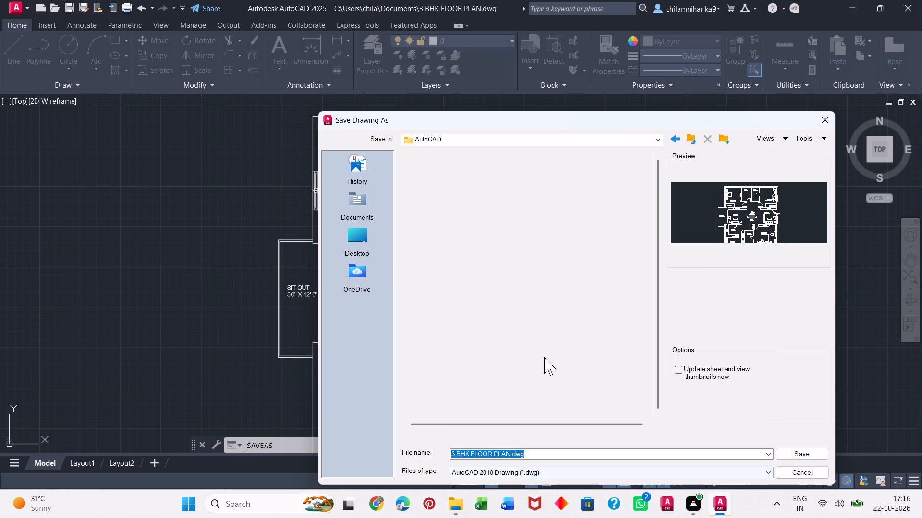
left_click(530, 452)
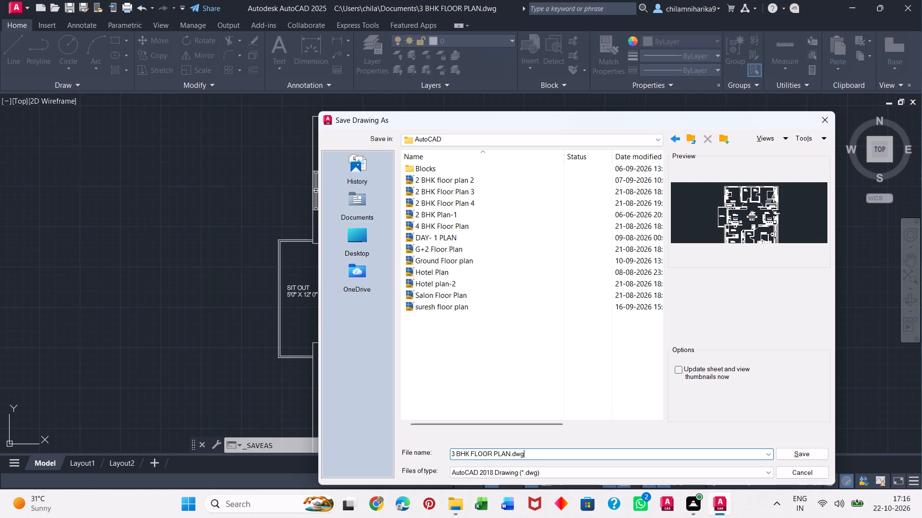
key("BackSpace")
key("BackSpace")
key("BackSpace")
key("p")
type("DF")
key("BackSpace")
key("BackSpace")
key("BackSpace")
type("pdf")
key("Return")
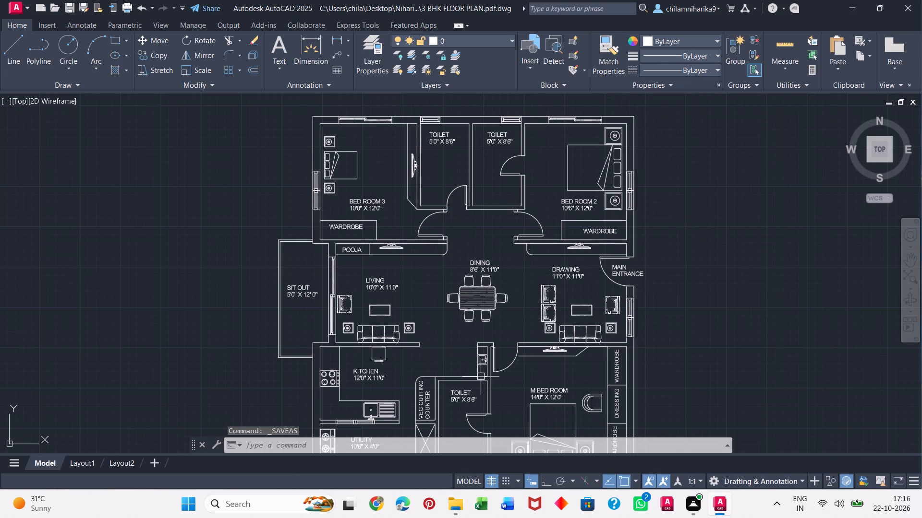
Start plotting the drawing with the DWG To PDF.pc3 plotter and centre the plot on the paper.
scroll(466, 358, "down", 5)
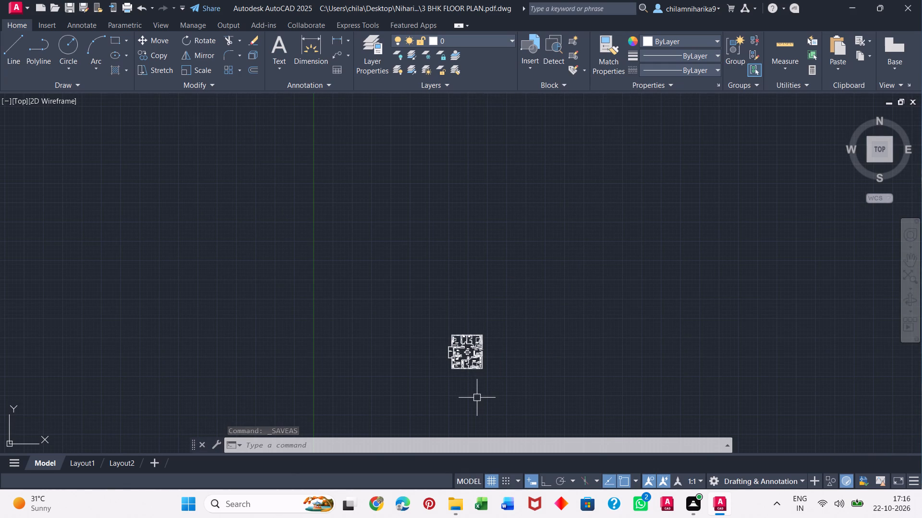
key("ctrl+p")
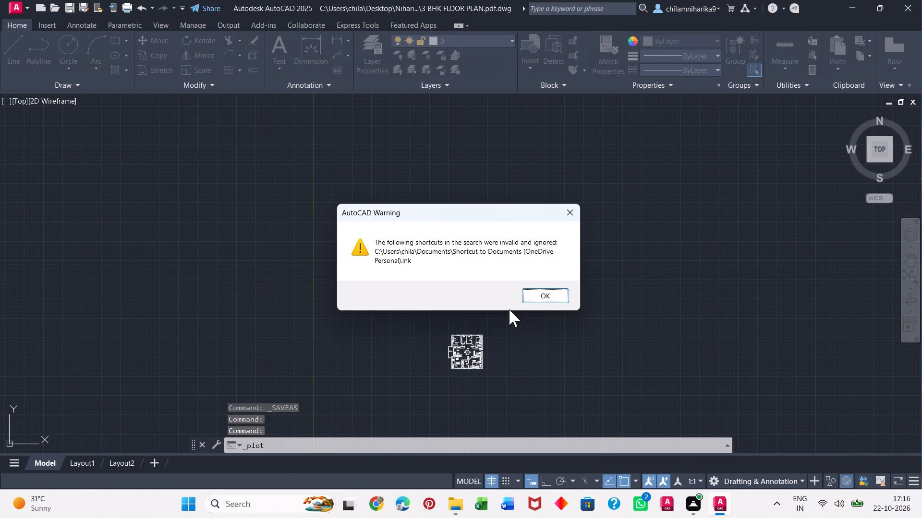
left_click(540, 295)
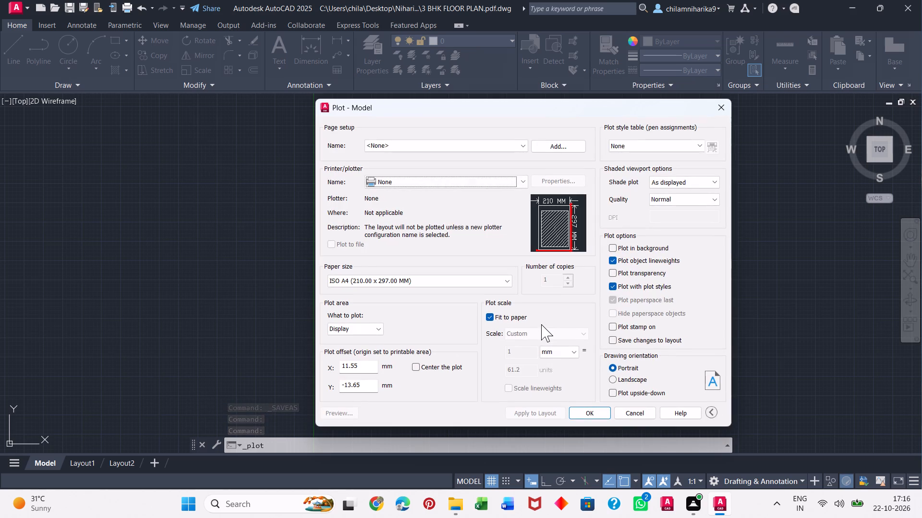
left_click(471, 143)
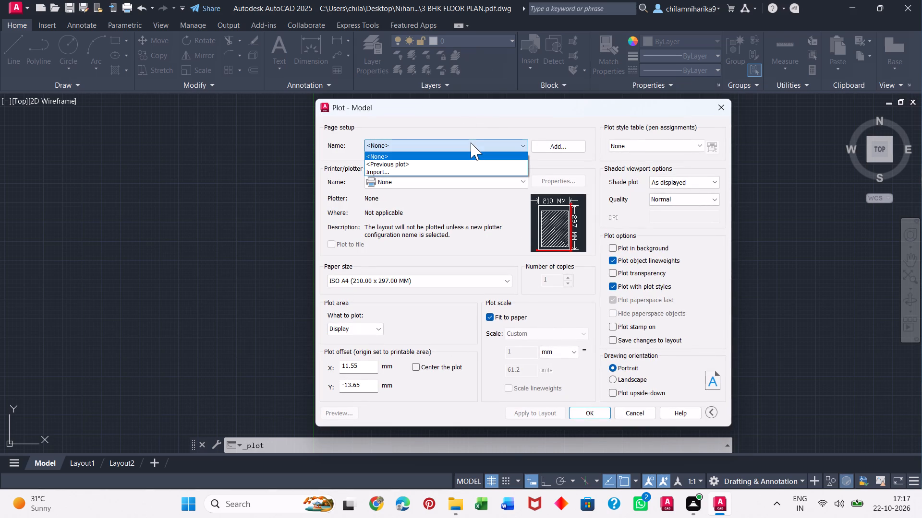
left_click(471, 142)
left_click(440, 185)
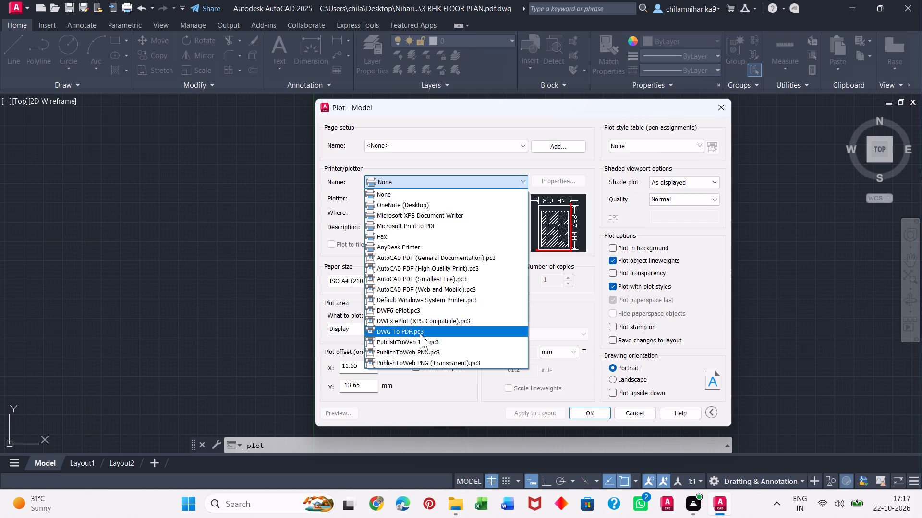
left_click(420, 333)
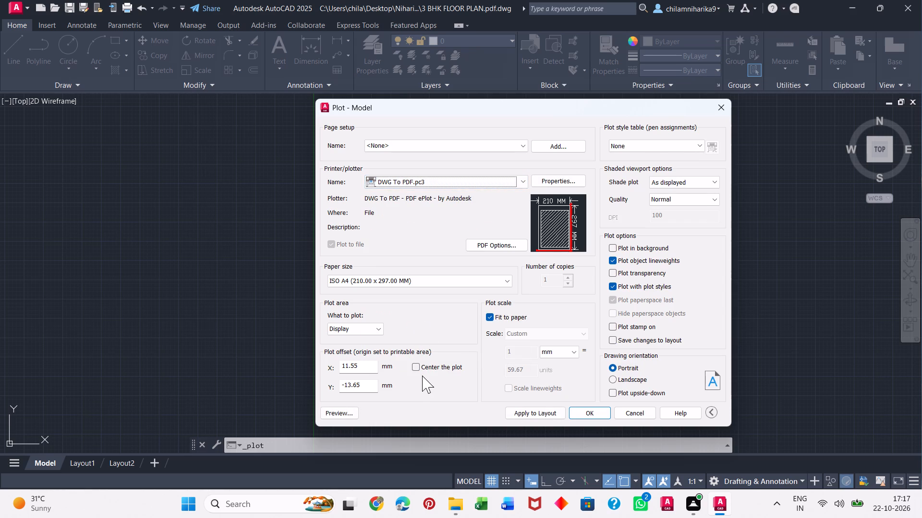
left_click(416, 364)
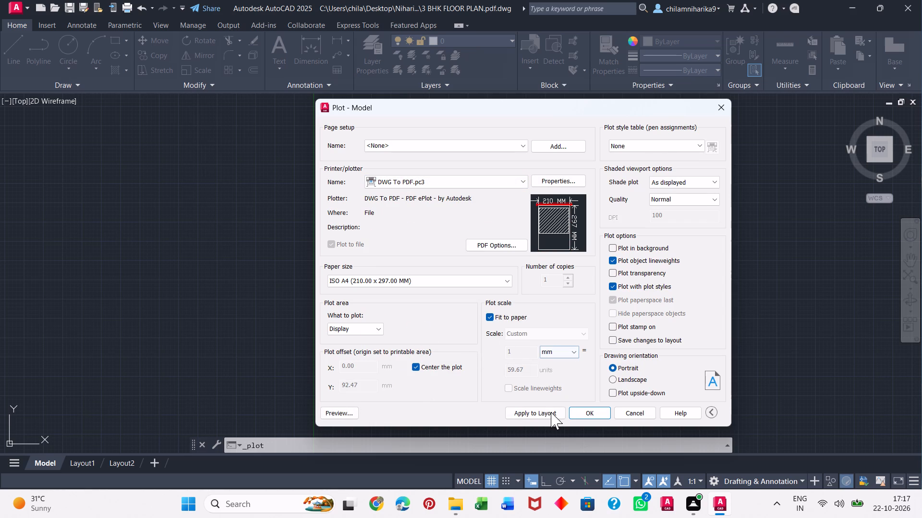
Set the plot area to Window and frame the entire 3 BHK floor plan, including the sit out.
left_click(353, 338)
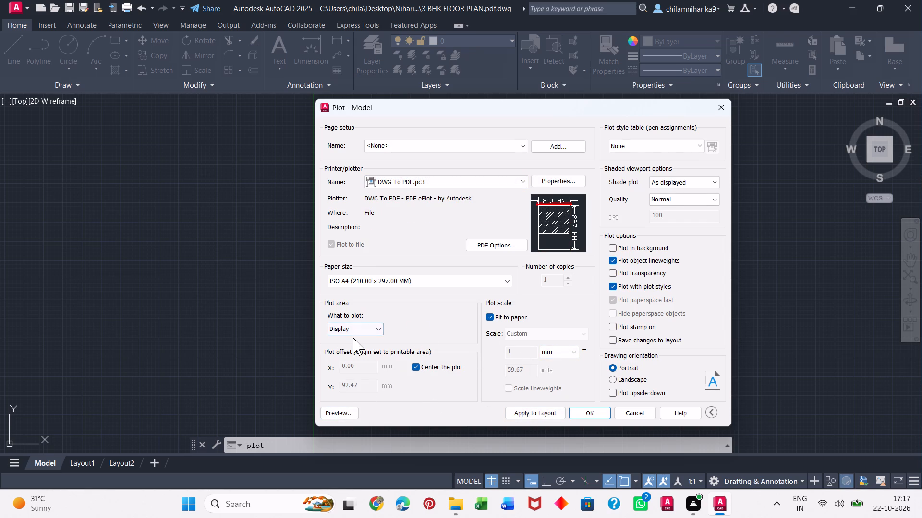
left_click(353, 330)
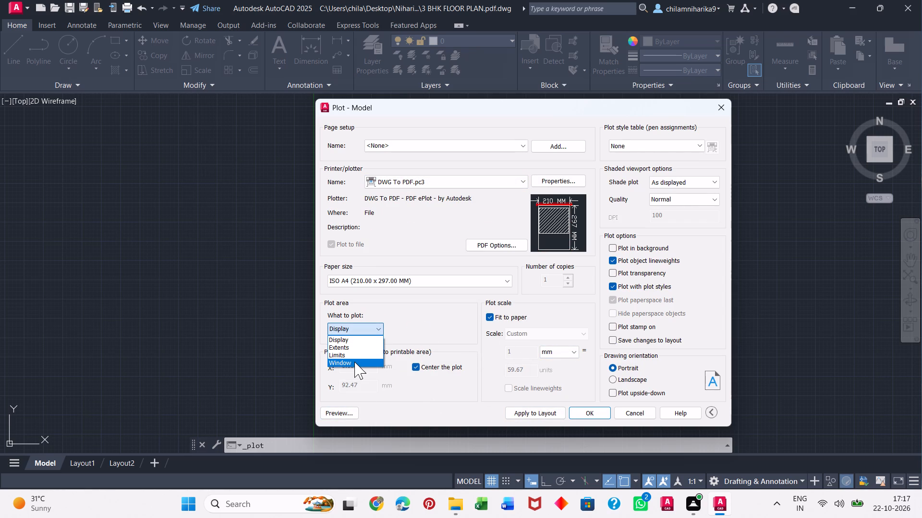
left_click(351, 343)
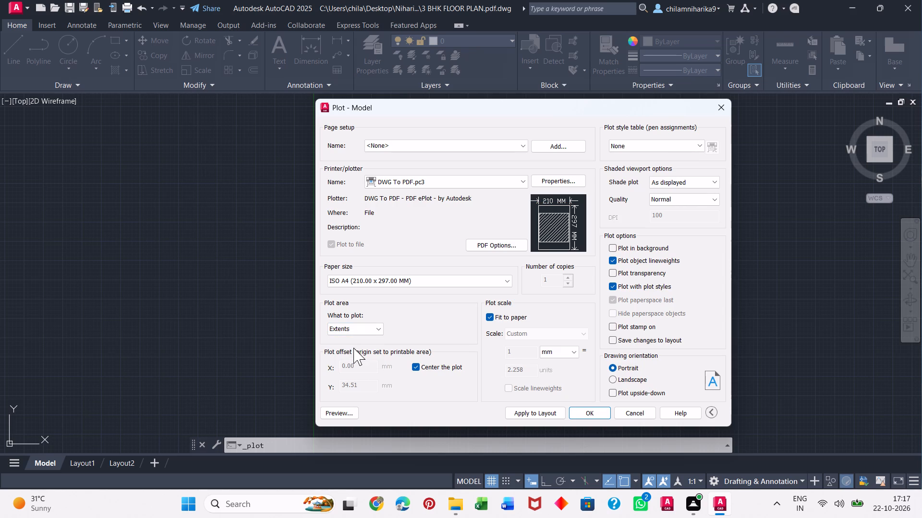
left_click(354, 326)
left_click(356, 361)
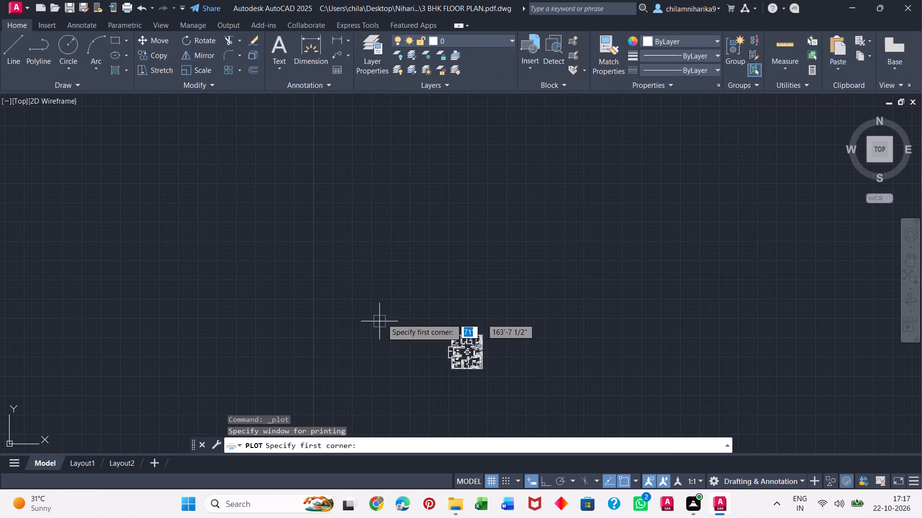
scroll(502, 360, "up", 2)
scroll(364, 320, "up", 2)
middle_click_drag(510, 365, 450, 238)
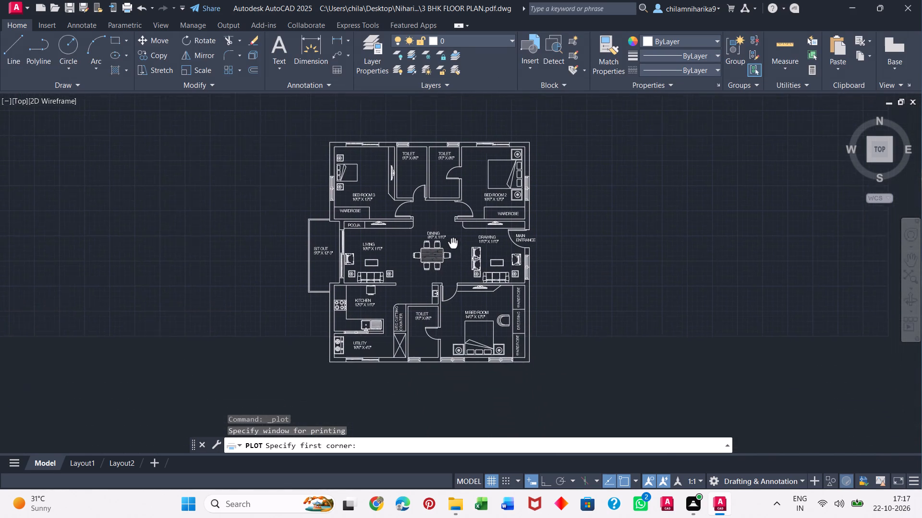
middle_click_drag(450, 238, 445, 259)
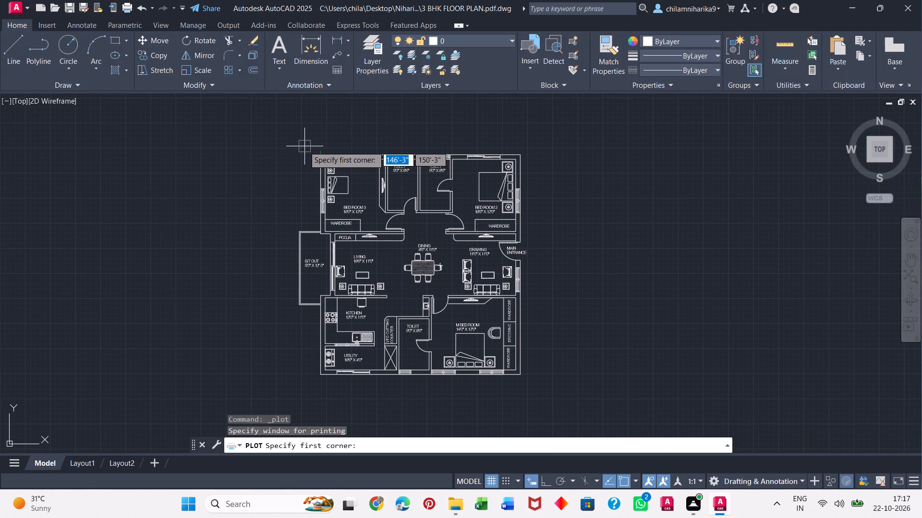
left_click(275, 148)
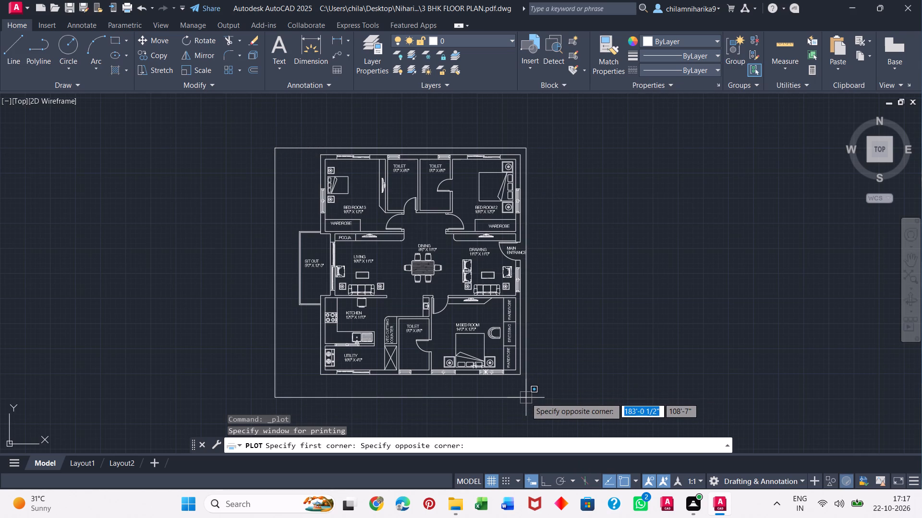
left_click(550, 399)
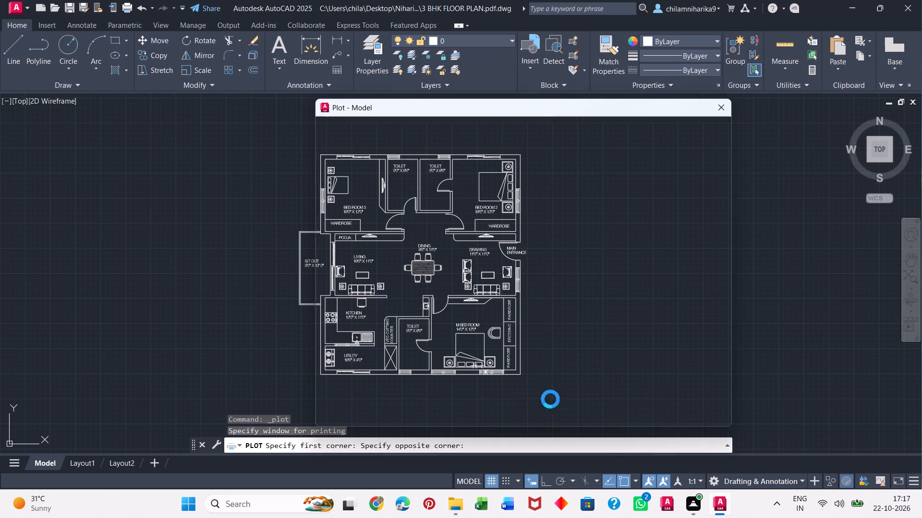
Preview the plot to check how the floor plan sits on the sheet, and return to the plot settings.
left_click(342, 414)
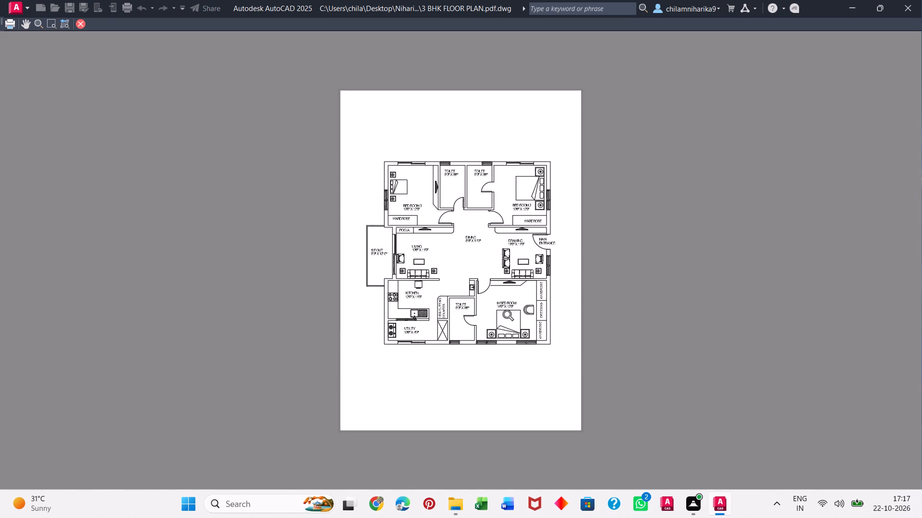
left_click(84, 23)
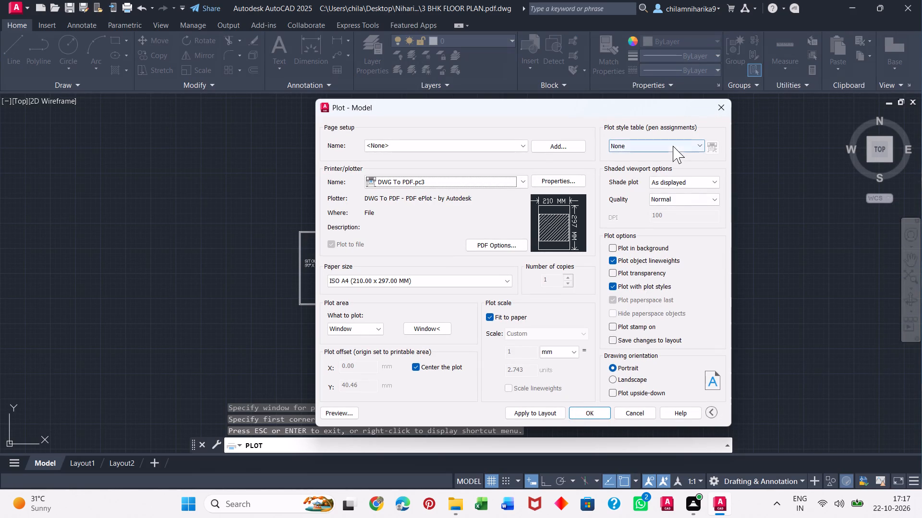
Set the plot's shade option to Legacy wireframe.
left_click(676, 183)
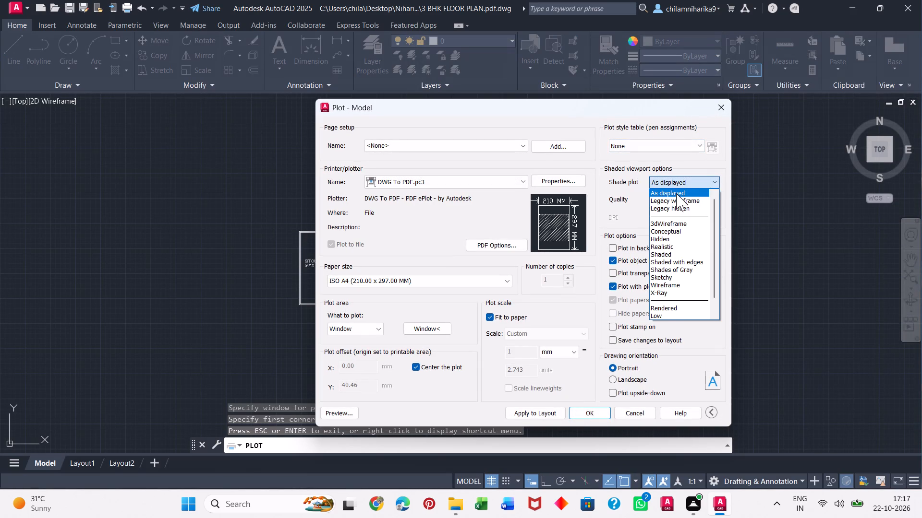
left_click(676, 198)
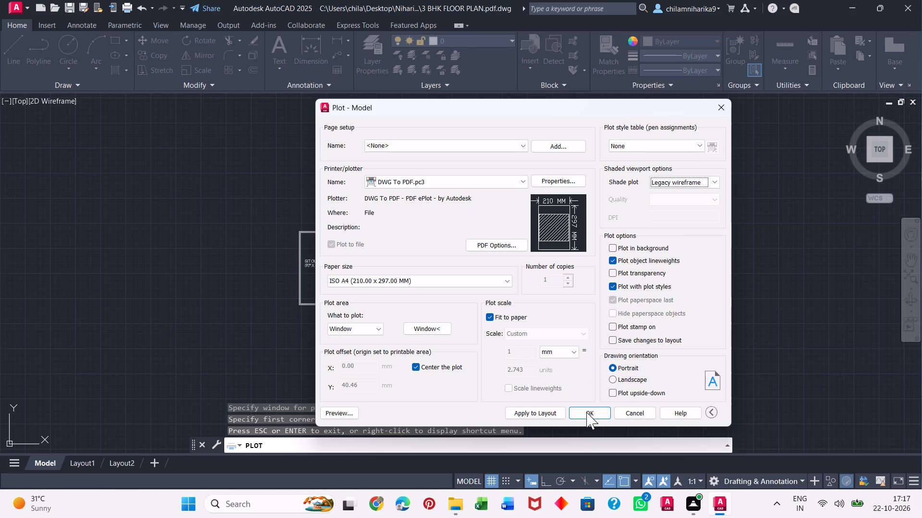
Plot to 3 BHK FLOOR PLAN.pdf-Model.pdf in the AutoCAD folder inside Interior Designer Protfolio, and close the opened PDF.
left_click(585, 409)
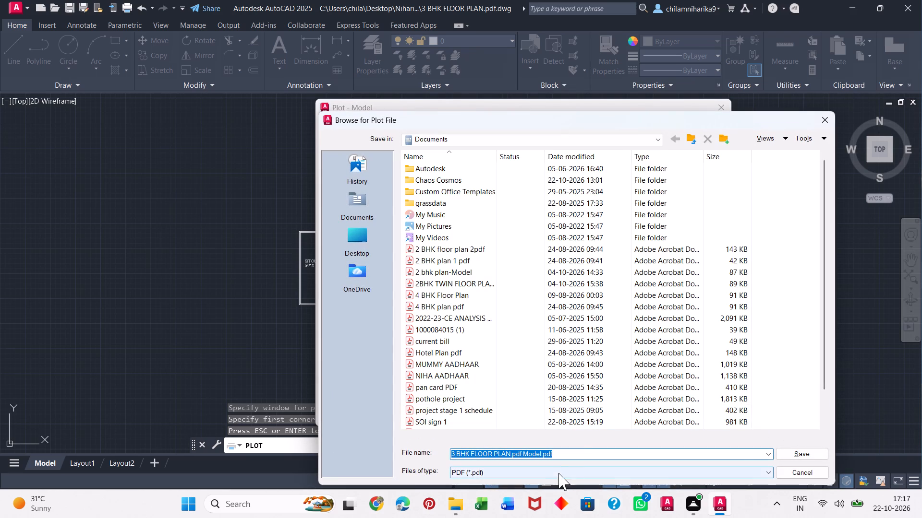
left_click(351, 249)
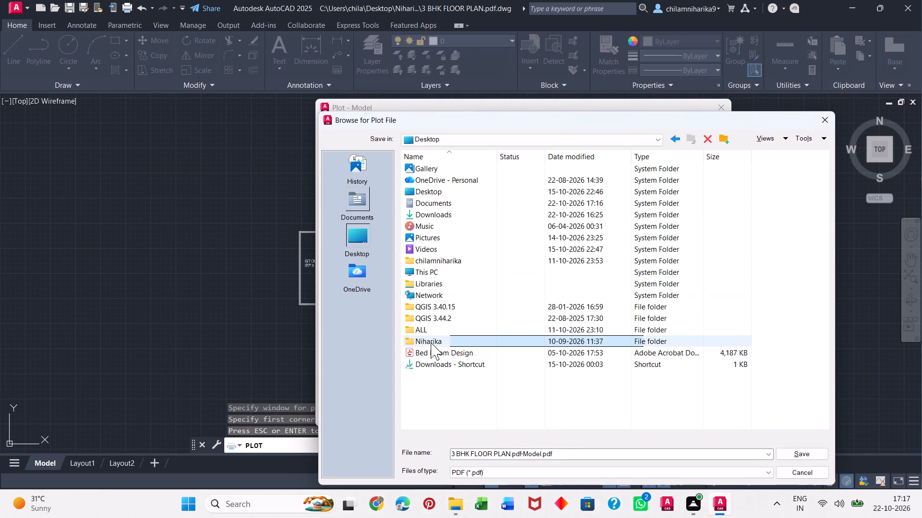
left_click(431, 342)
left_click(431, 342)
left_click(431, 342)
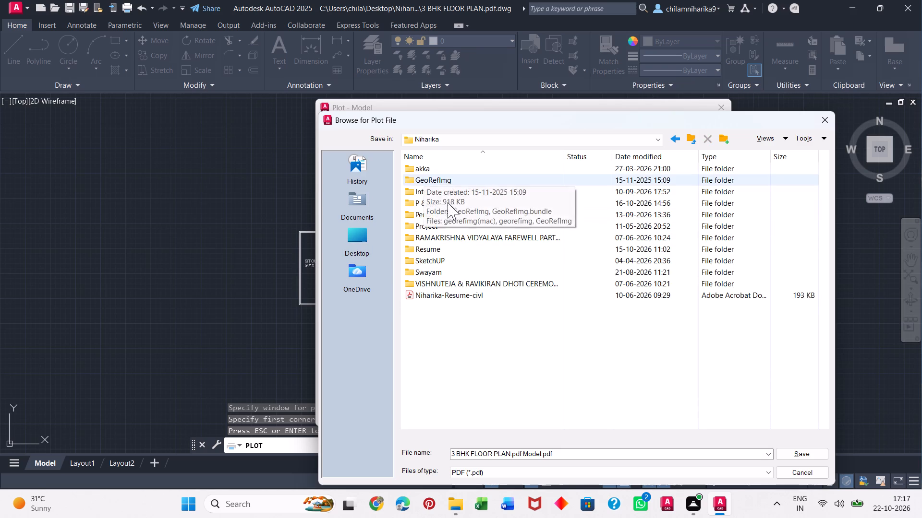
double_click(457, 187)
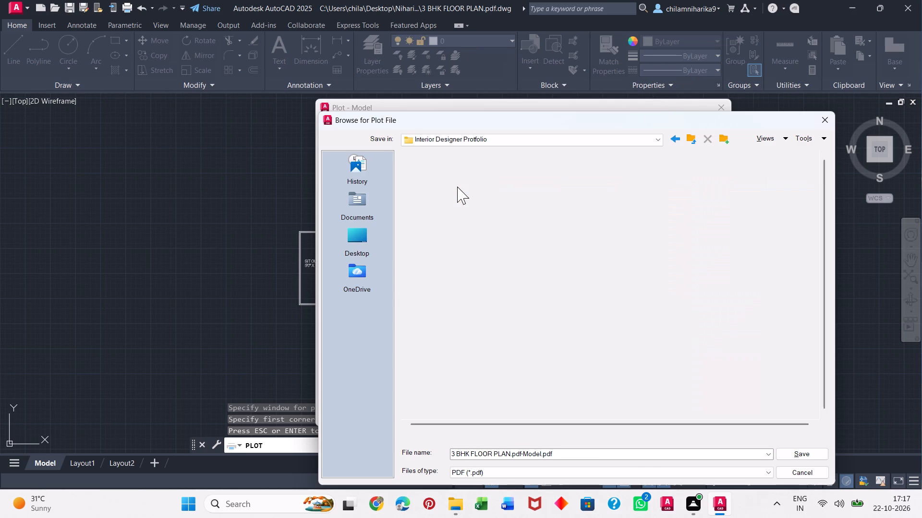
double_click(444, 167)
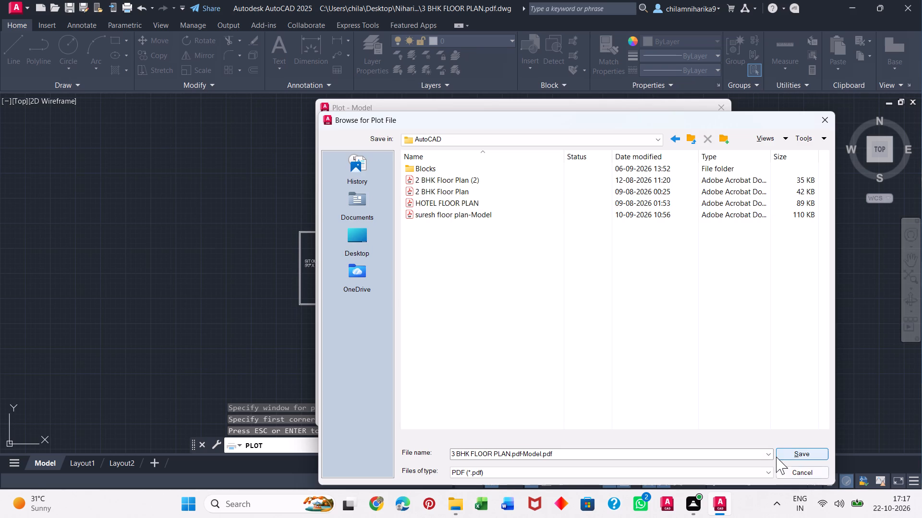
left_click(793, 454)
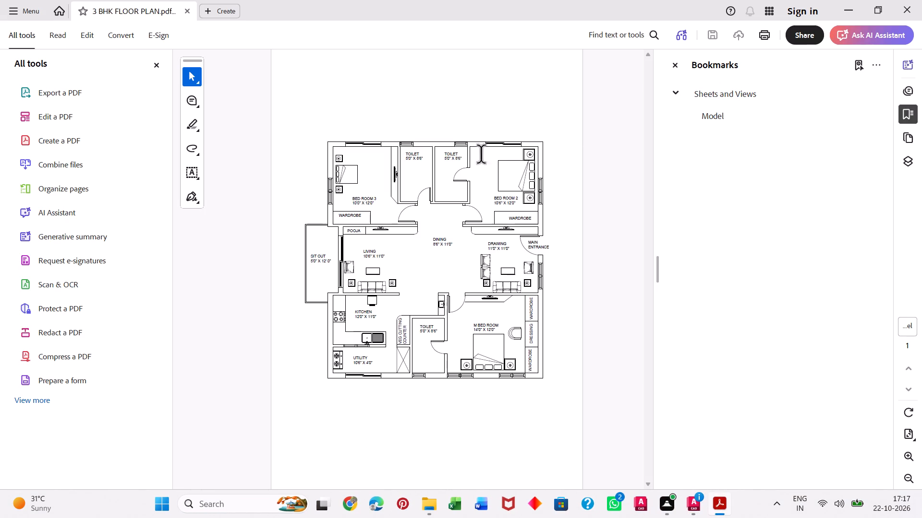
left_click(917, 0)
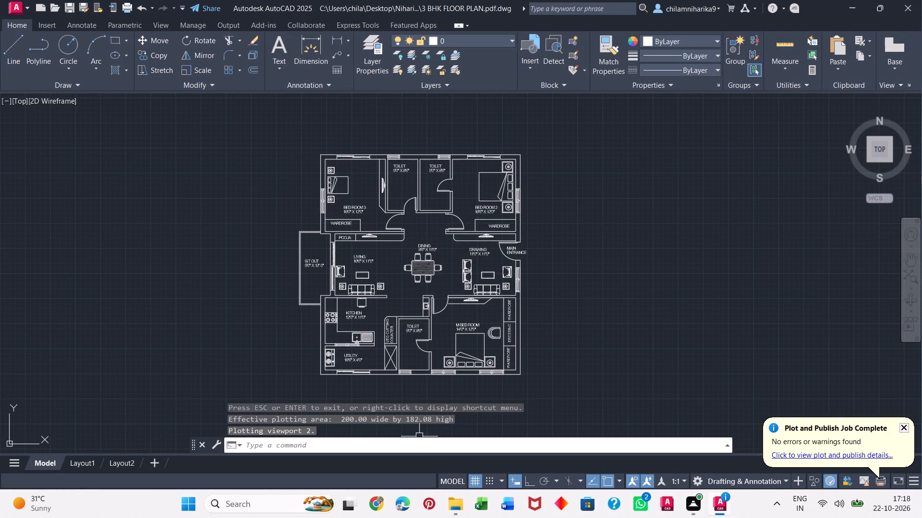
Save the 3 BHK FLOOR PLAN.pdf drawing.
key("ctrl+s")
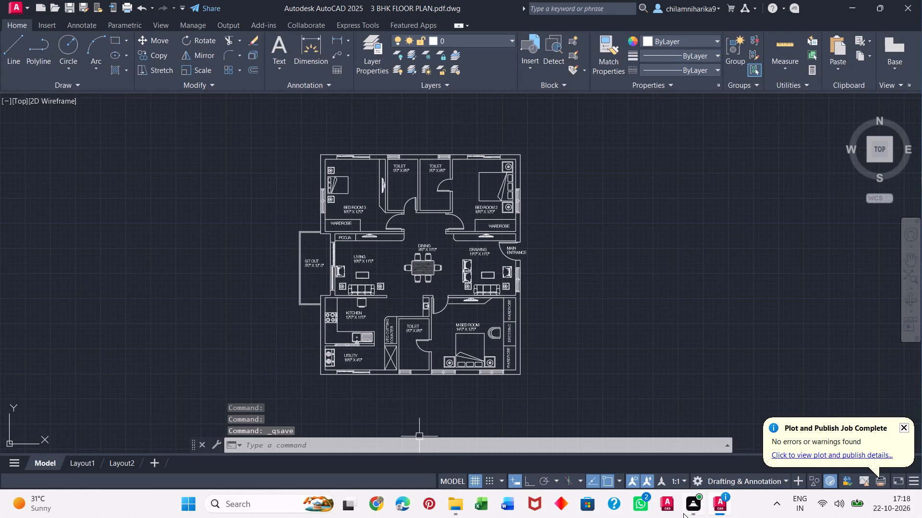